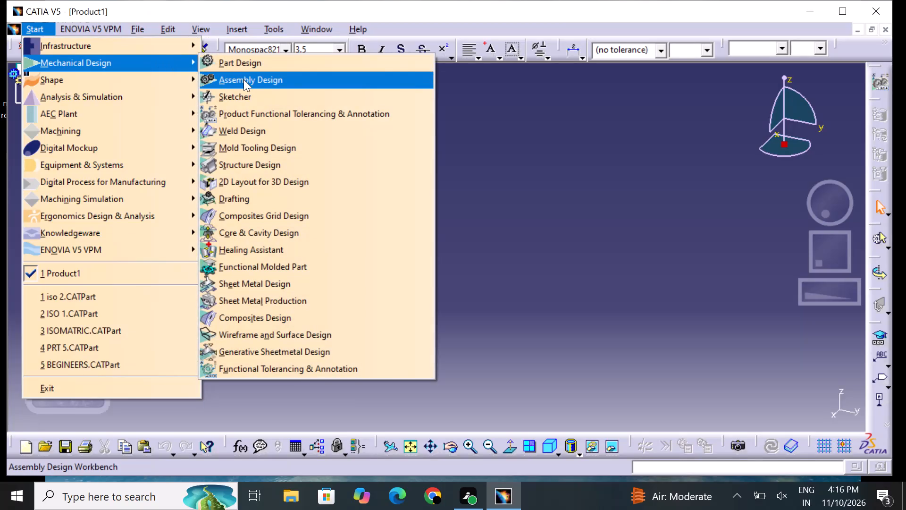
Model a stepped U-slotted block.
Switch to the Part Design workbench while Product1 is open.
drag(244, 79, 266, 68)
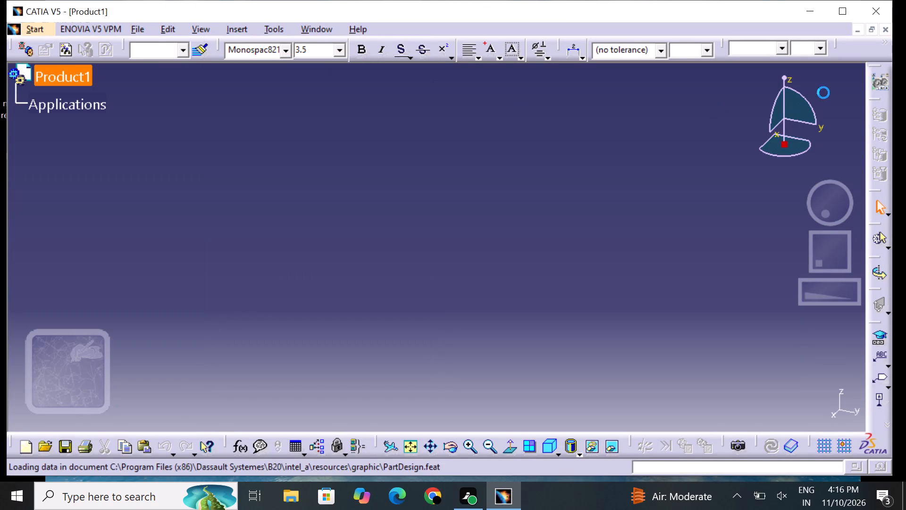
Close the Product1 document without saving its changes.
click(889, 29)
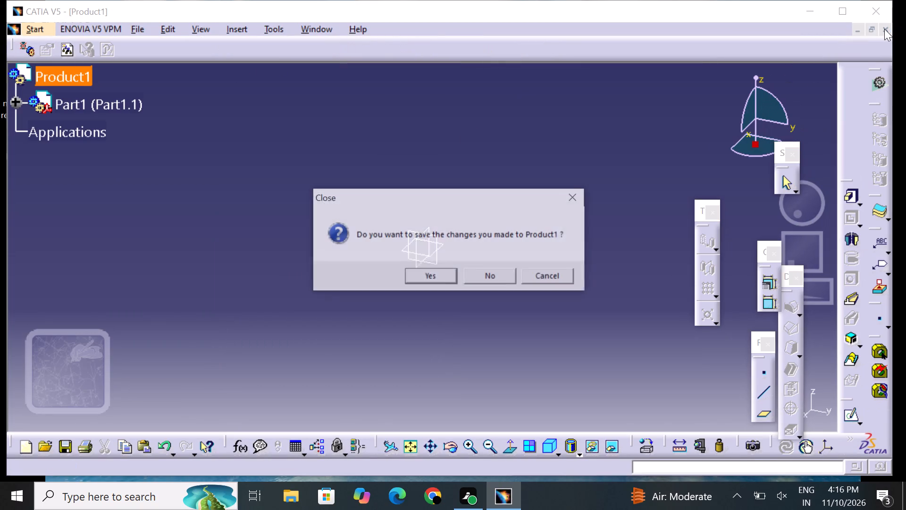
click(884, 30)
drag(488, 271, 491, 262)
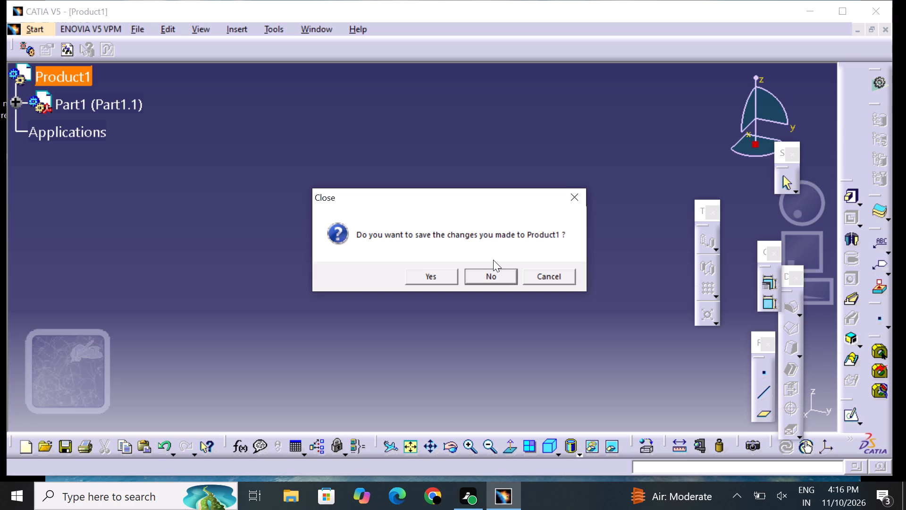
click(497, 274)
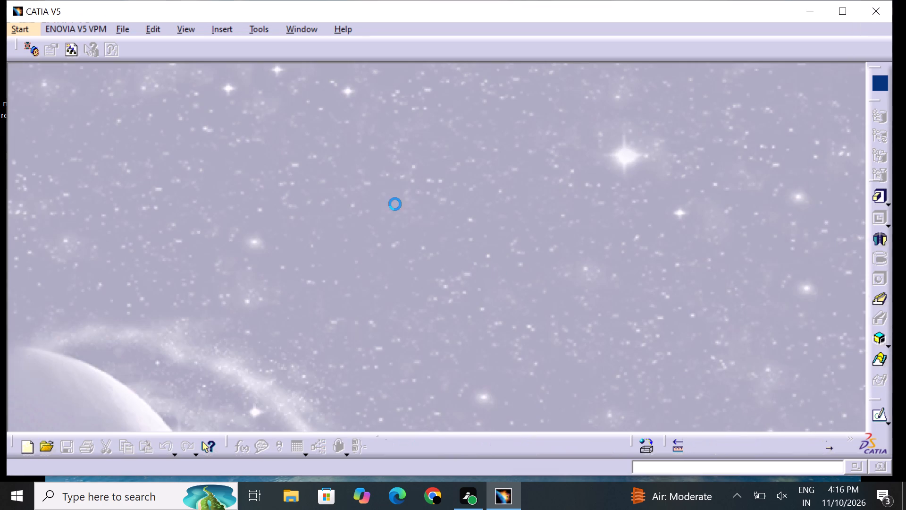
Bring up the Mechanical Design workbenches to choose one with no document open.
click(28, 25)
click(46, 65)
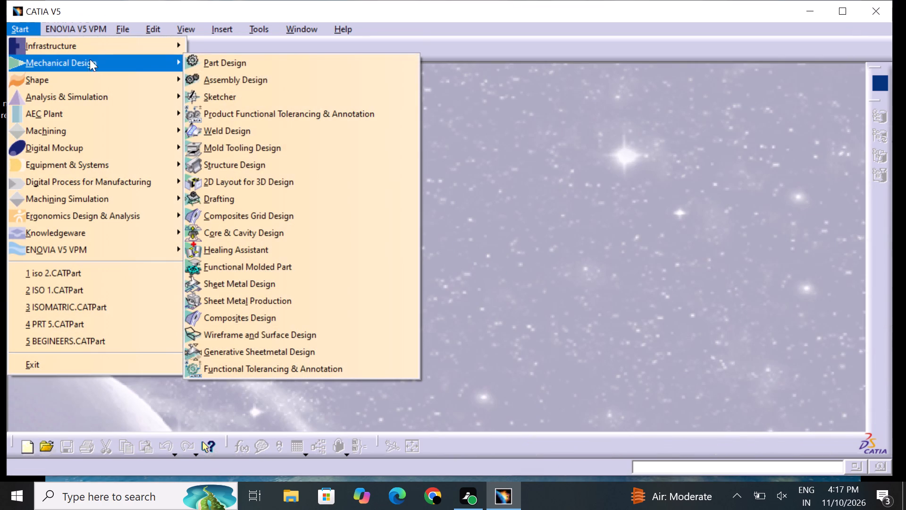
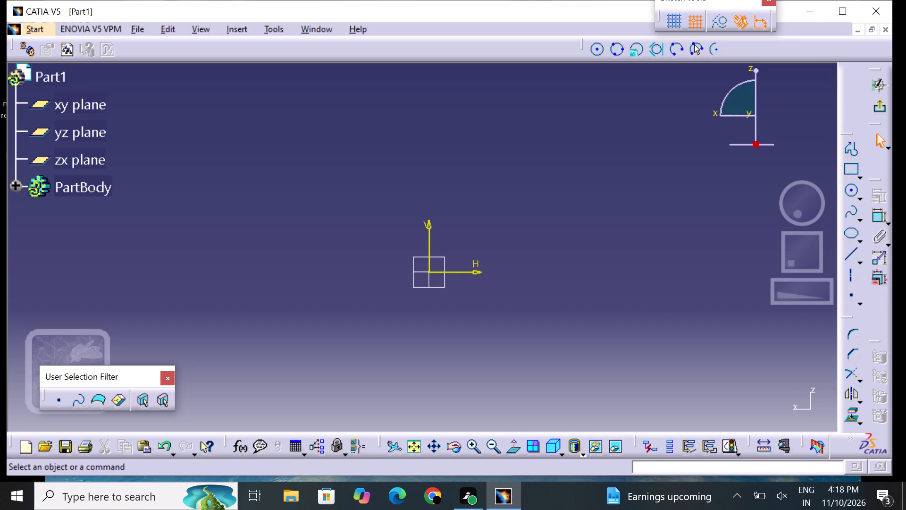
Sketch a closed rectangular profile of about 100 by 40 mm below the horizontal axis, its upper edge lying on that axis.
middle_drag(574, 324, 571, 306)
click(844, 150)
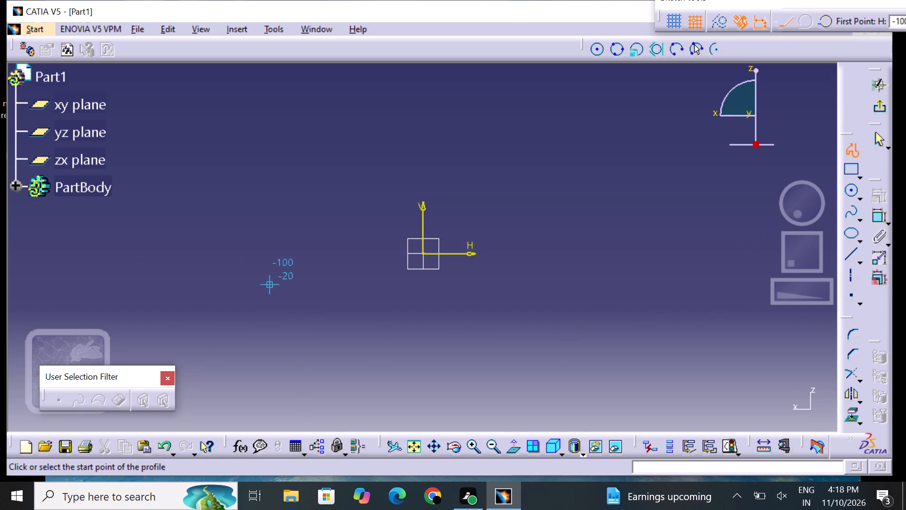
click(329, 253)
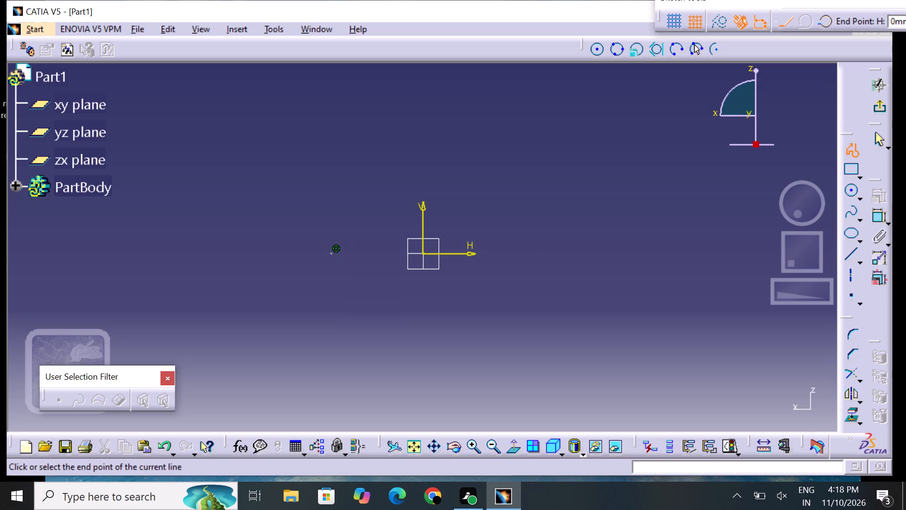
click(332, 318)
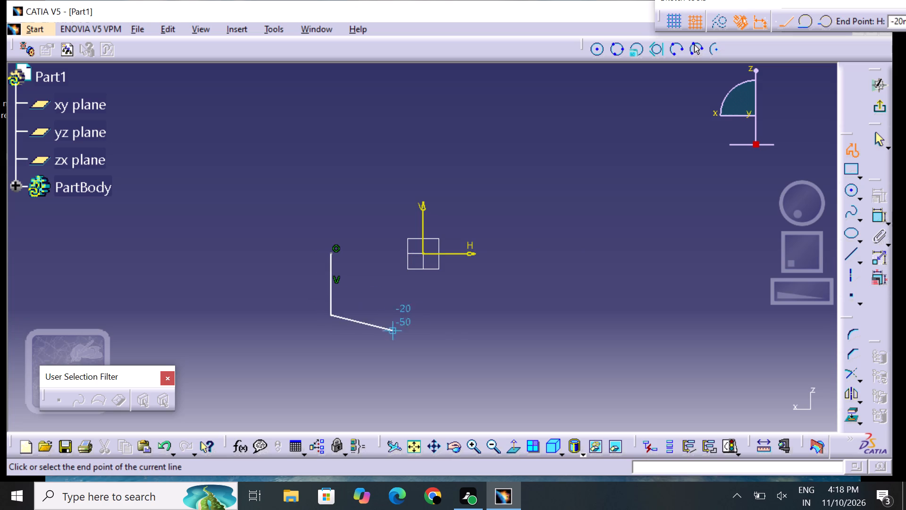
click(488, 314)
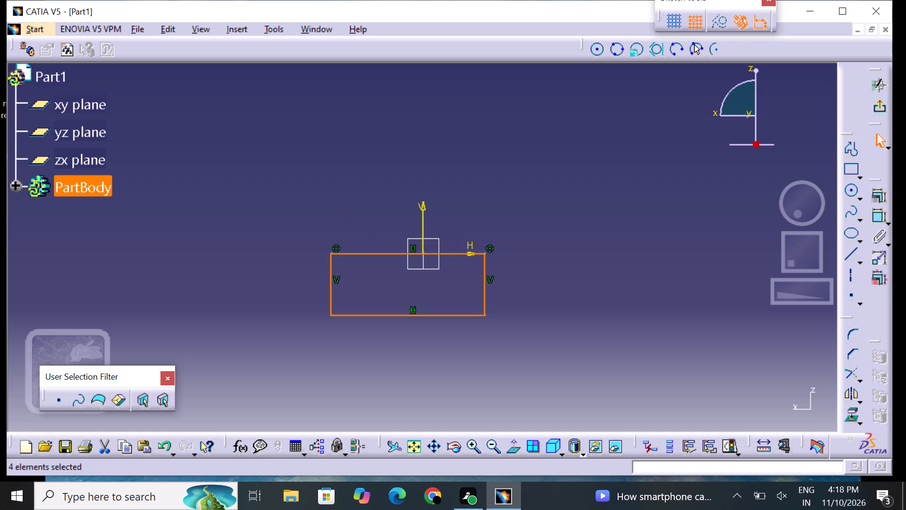
drag(564, 203, 564, 195)
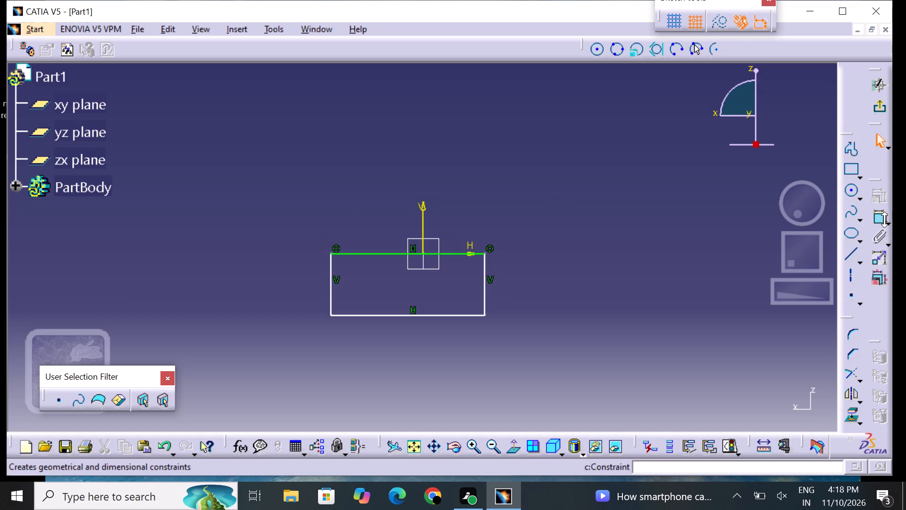
Dimension the height of the rectangle along its left vertical side and set it to 35 mm.
click(881, 218)
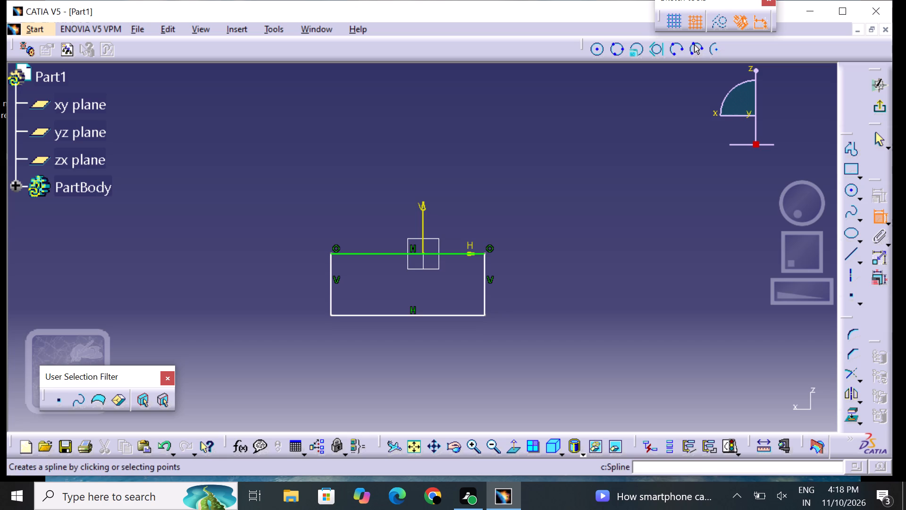
click(330, 284)
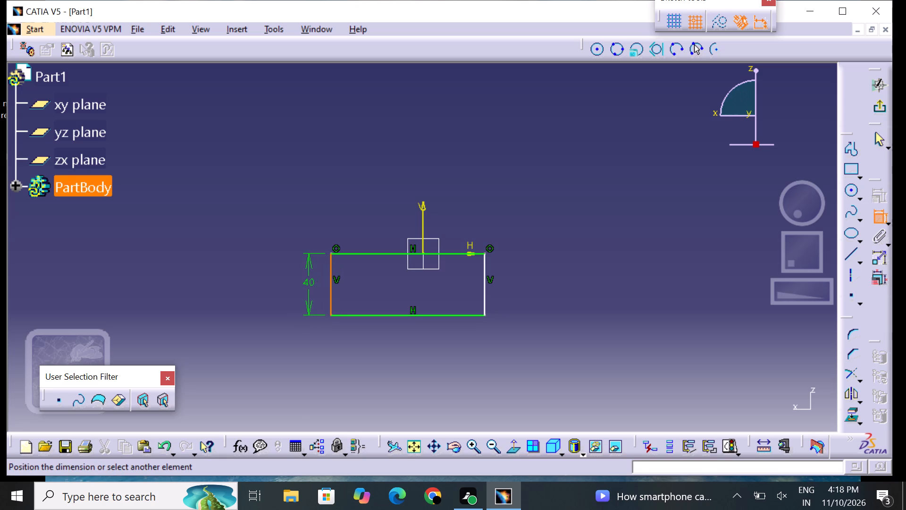
drag(308, 286, 313, 281)
double_click(314, 280)
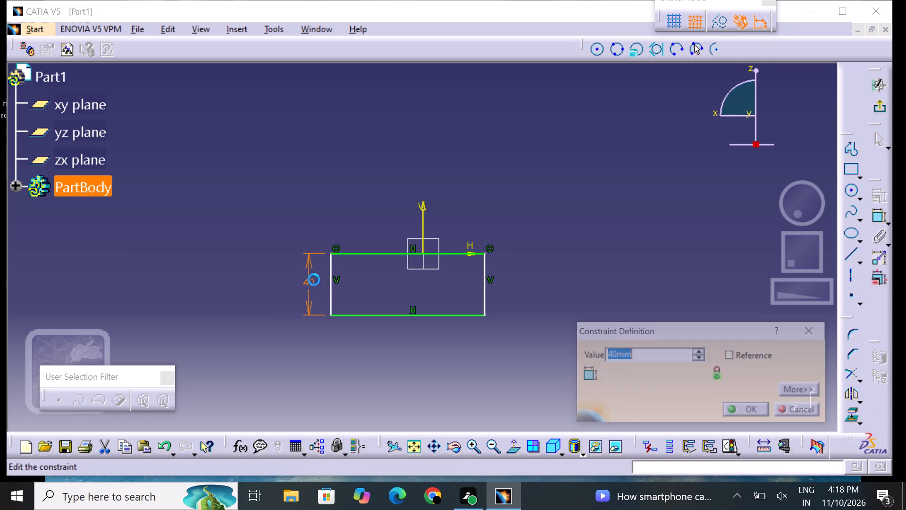
key(BackSpace)
text(35)
key(Return)
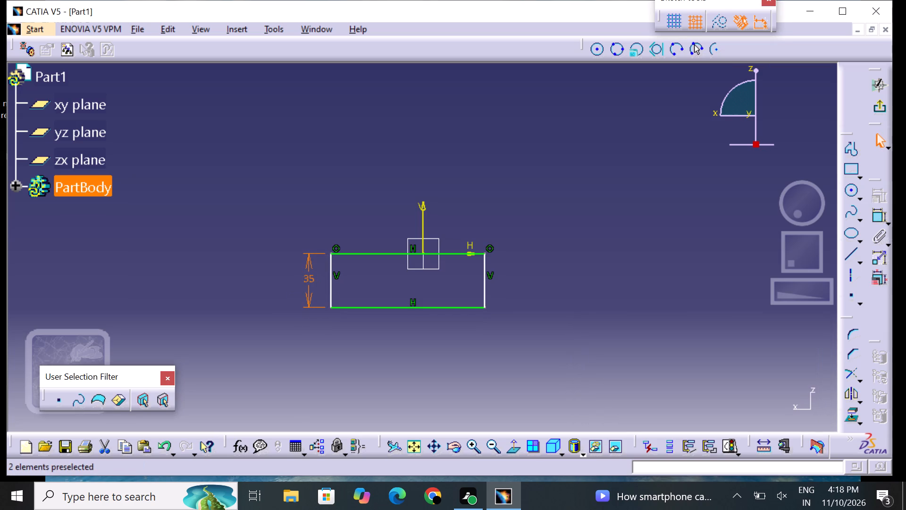
drag(315, 314, 323, 319)
Dimension the rectangle's bottom edge and set its length to 50 mm.
click(874, 219)
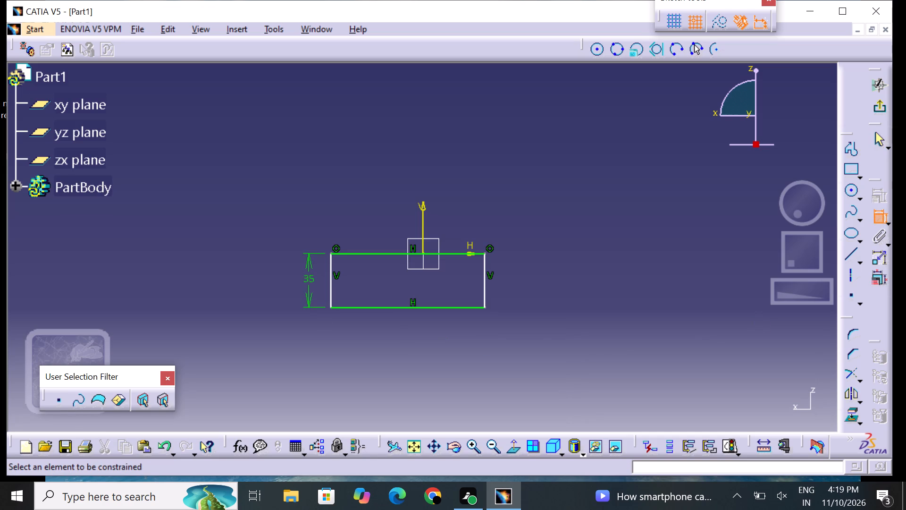
click(422, 307)
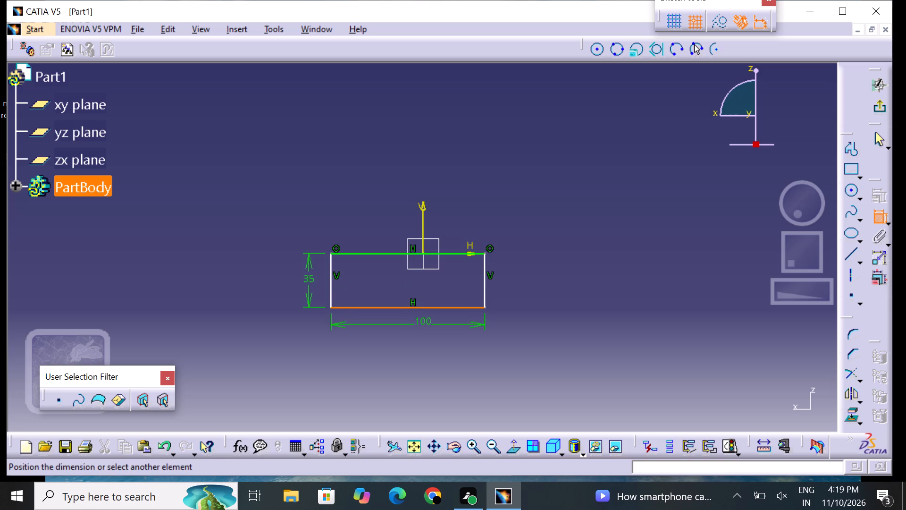
click(422, 326)
double_click(424, 324)
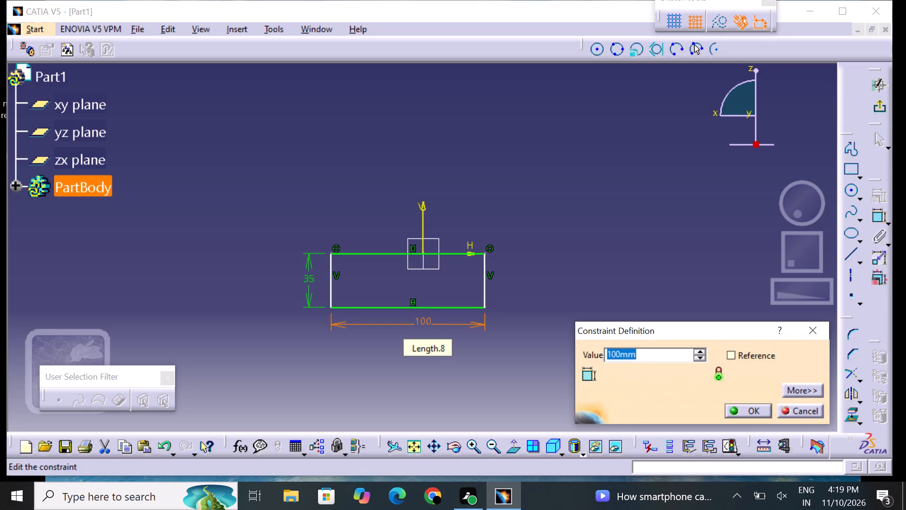
key(BackSpace)
text(50)
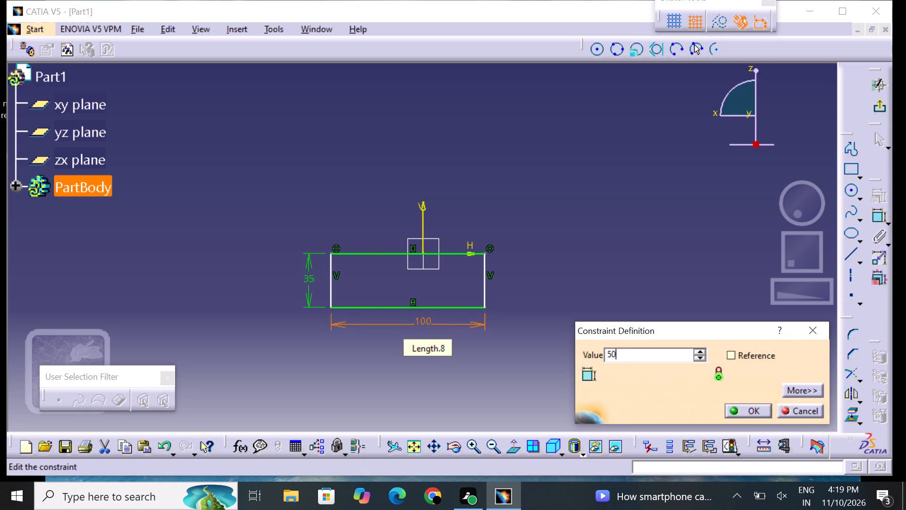
key(Return)
click(575, 335)
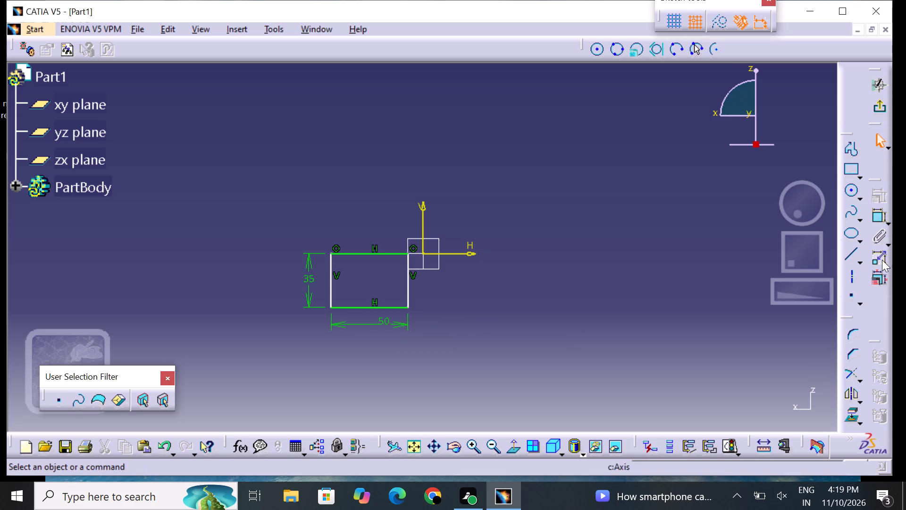
Constrain the rectangle's two vertical sides as symmetric about the vertical sketch axis.
click(872, 213)
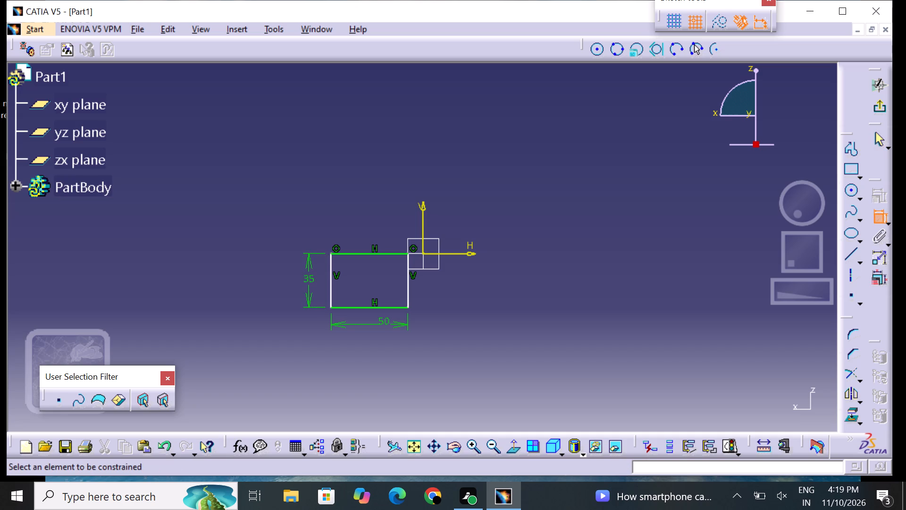
click(331, 281)
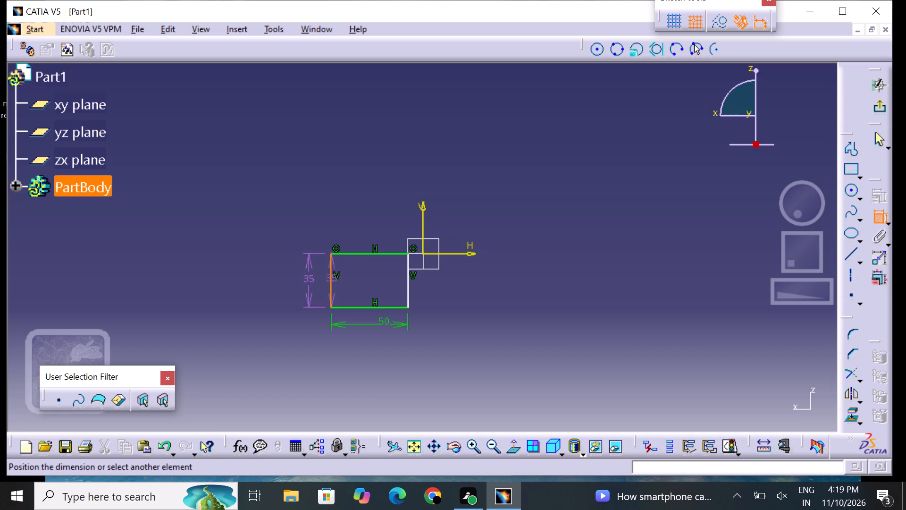
click(409, 289)
right_click(425, 280)
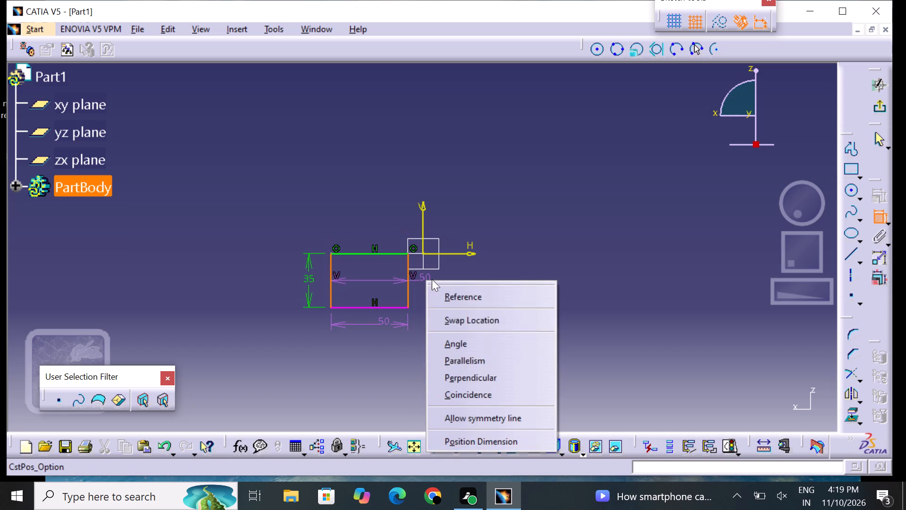
click(495, 409)
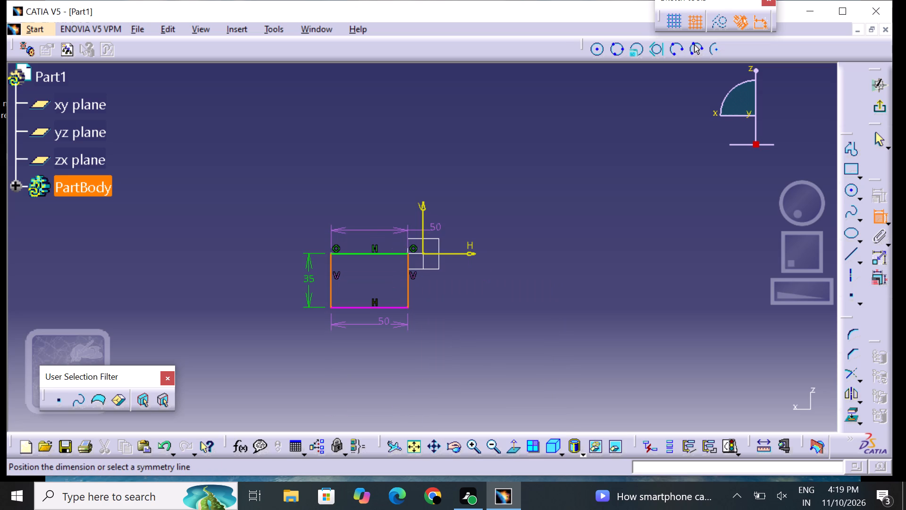
click(425, 221)
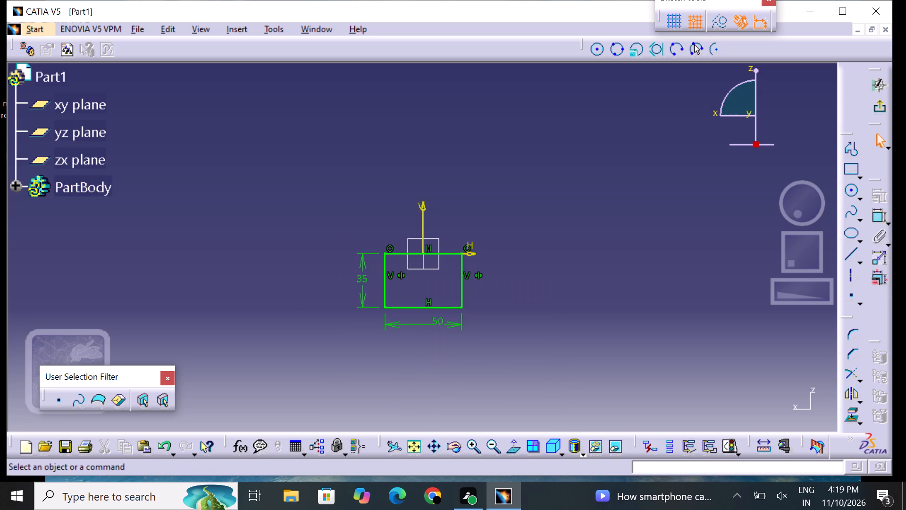
click(537, 288)
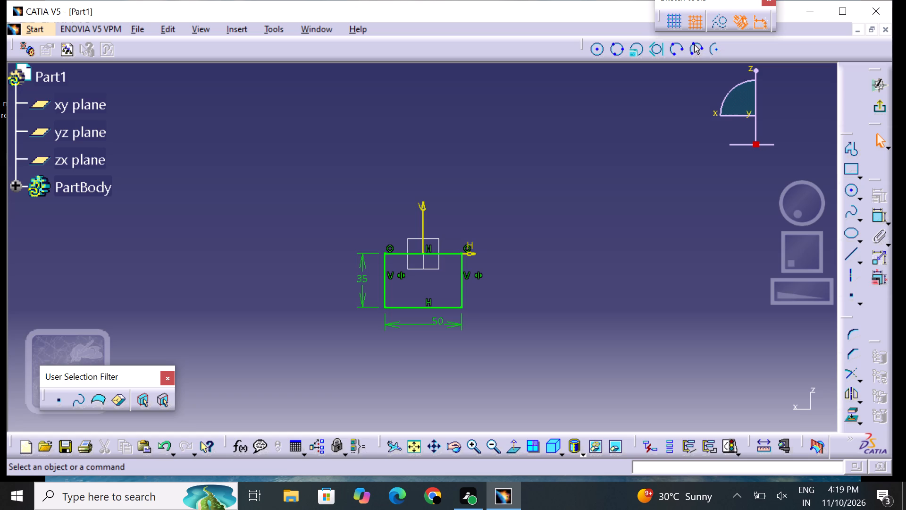
Set the rectangle's bottom edge length to 100 mm.
double_click(435, 324)
click(435, 326)
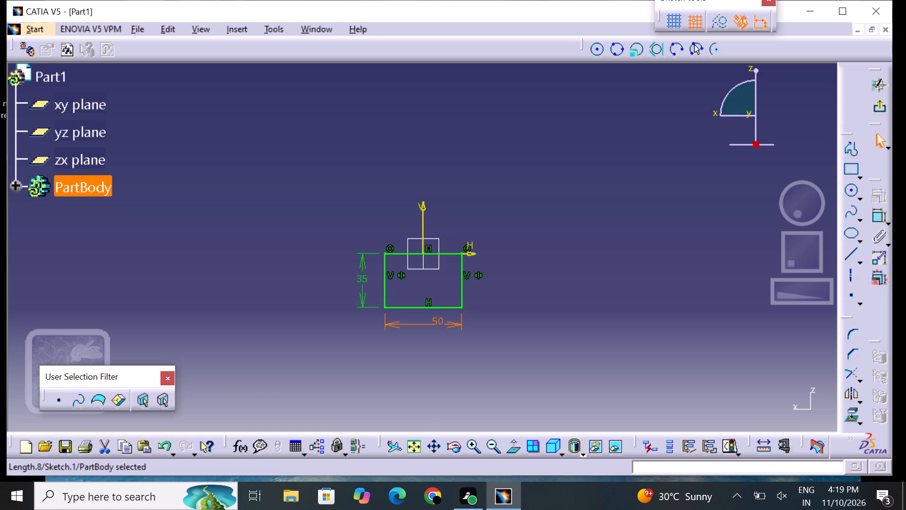
double_click(436, 321)
key(BackSpace)
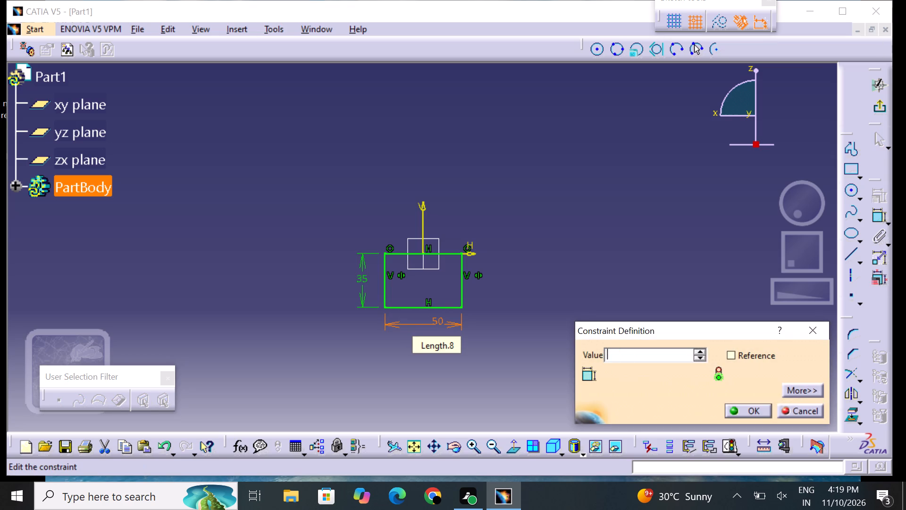
text(100)
key(Return)
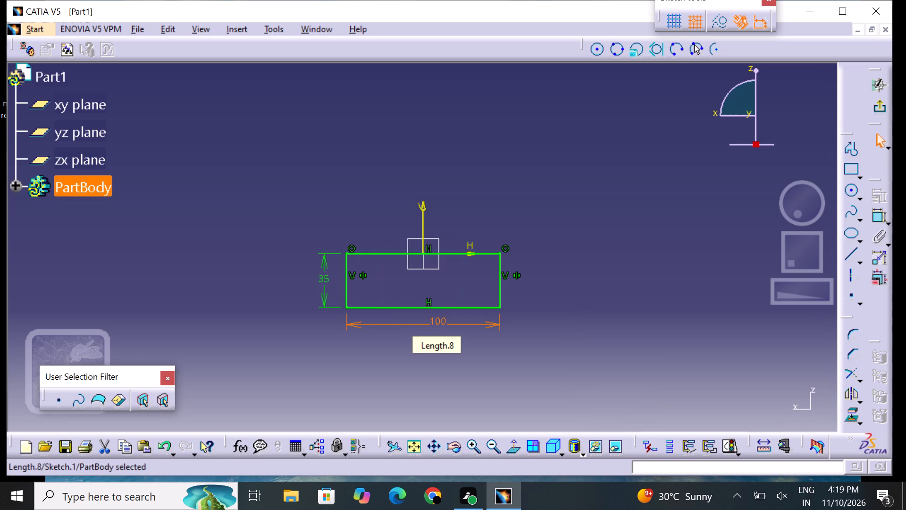
click(688, 319)
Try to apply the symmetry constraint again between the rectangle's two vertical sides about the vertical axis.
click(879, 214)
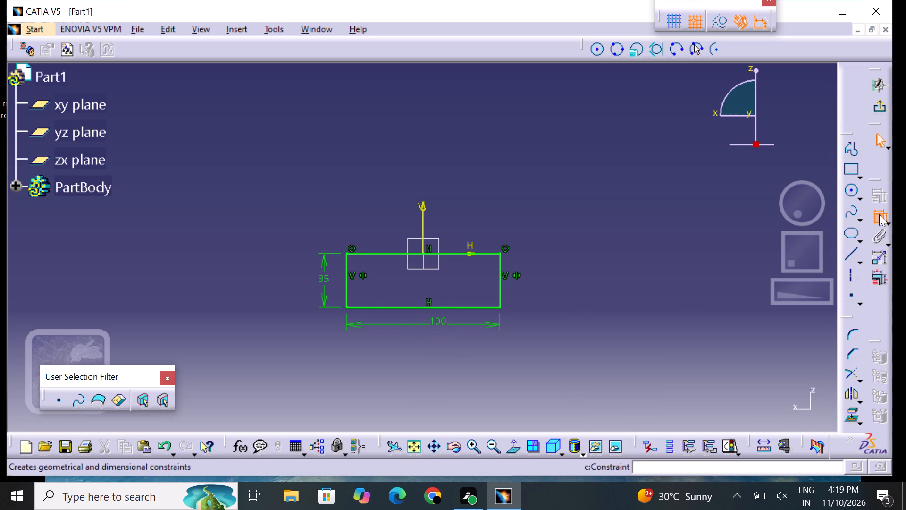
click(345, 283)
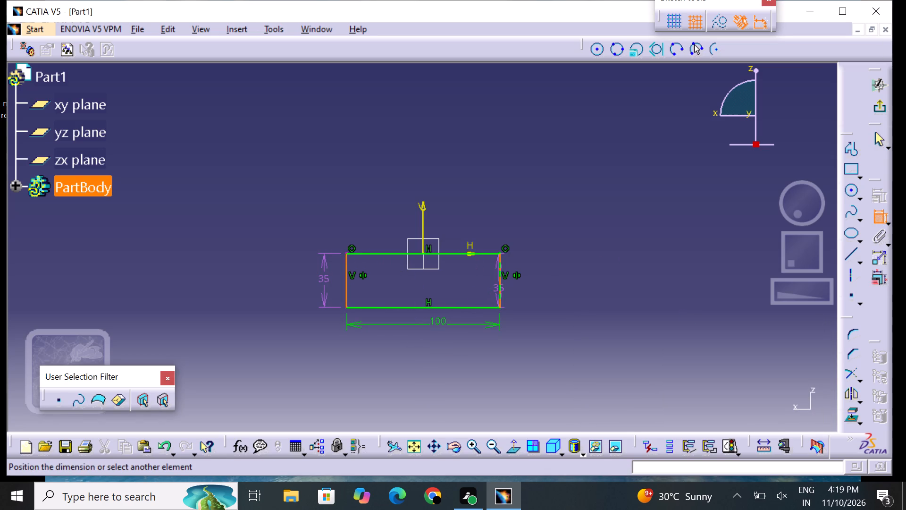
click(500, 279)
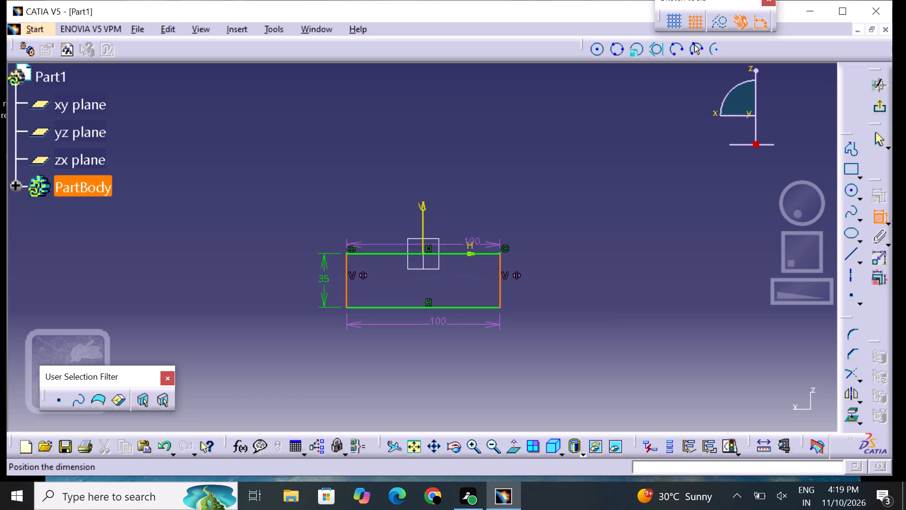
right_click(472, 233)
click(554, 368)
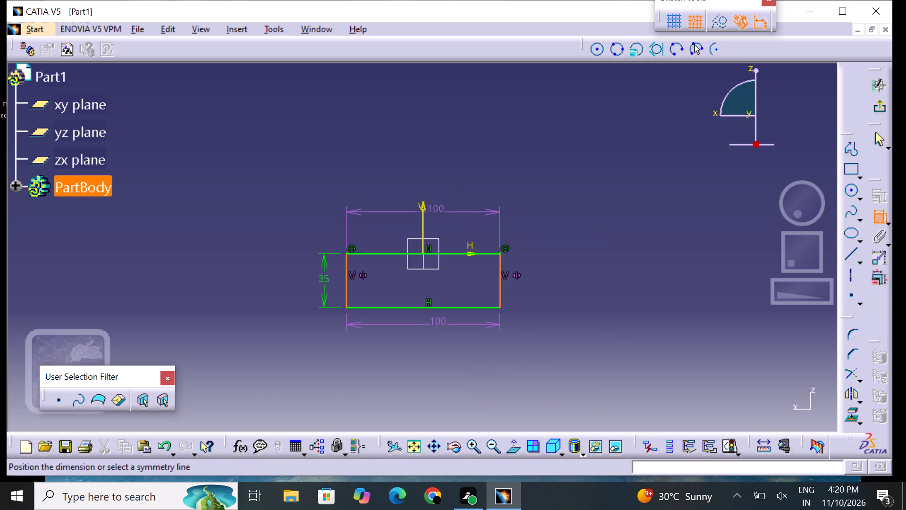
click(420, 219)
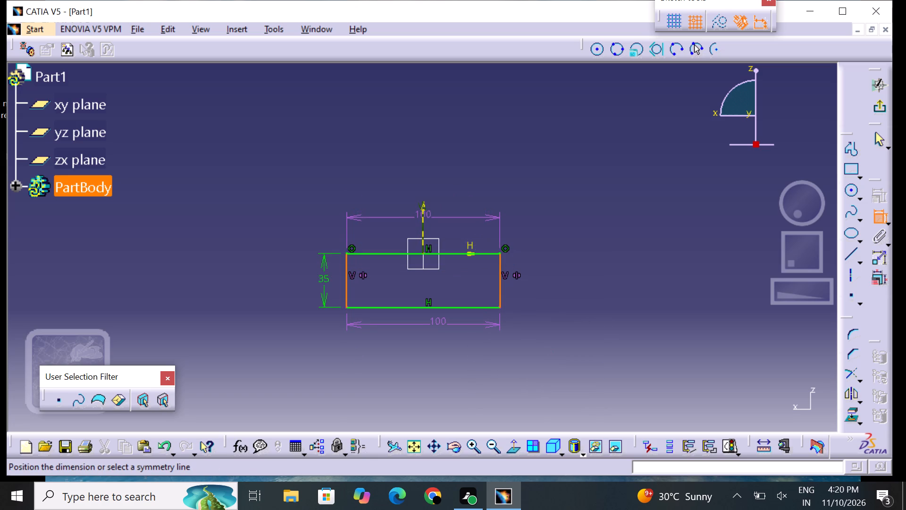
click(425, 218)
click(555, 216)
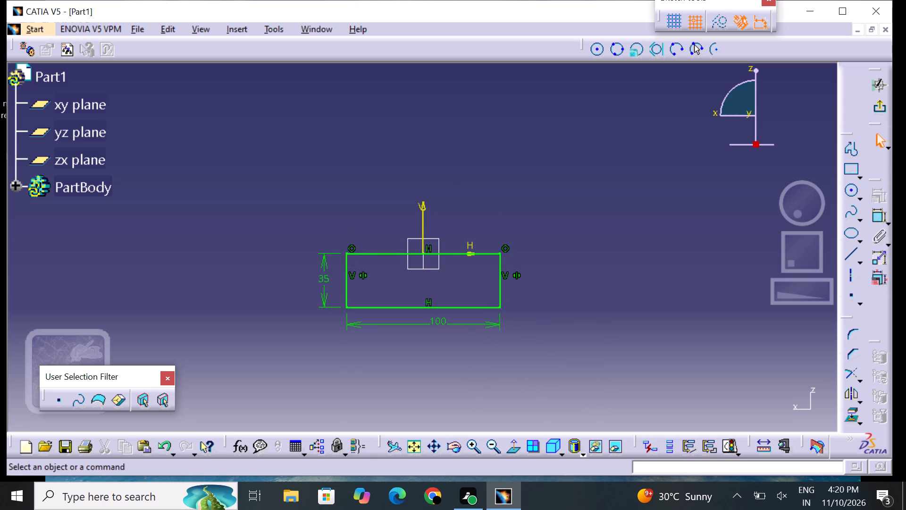
Exit the sketch and pad the rectangular profile to a length of 50 mm.
click(883, 110)
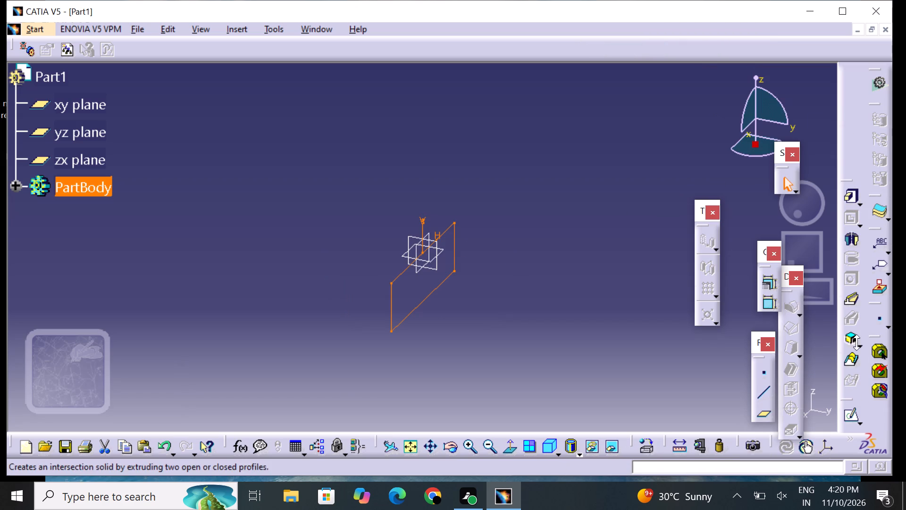
click(856, 196)
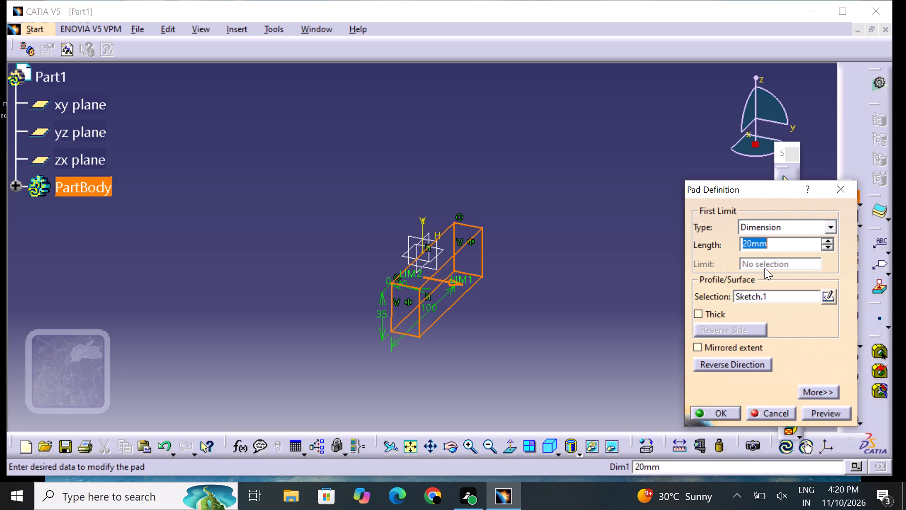
key(BackSpace)
text(50)
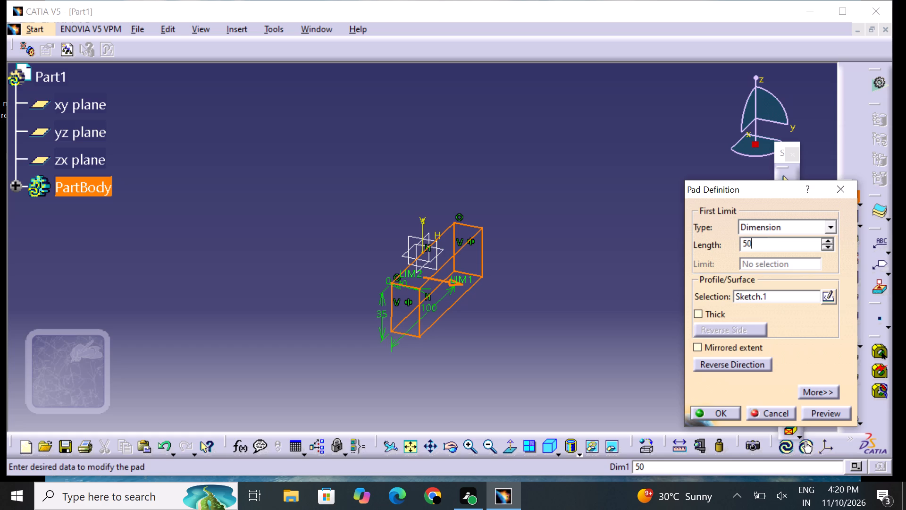
key(Return)
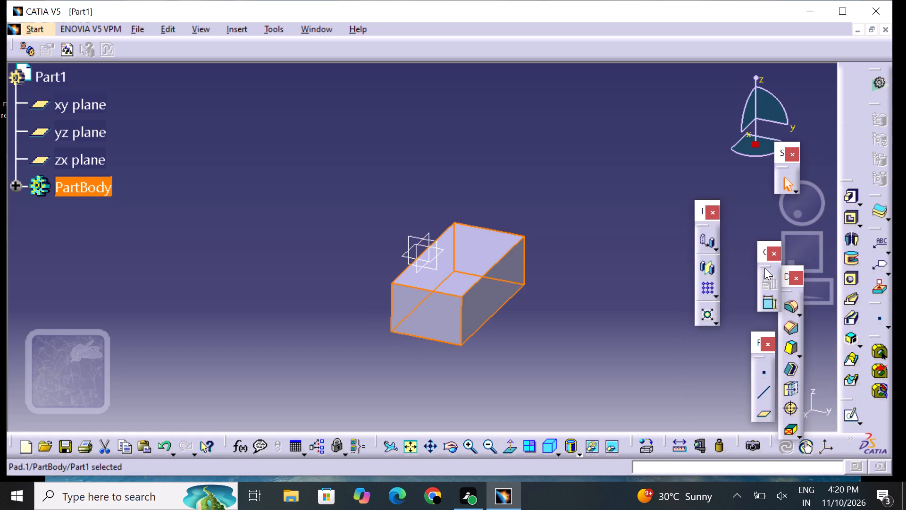
click(599, 310)
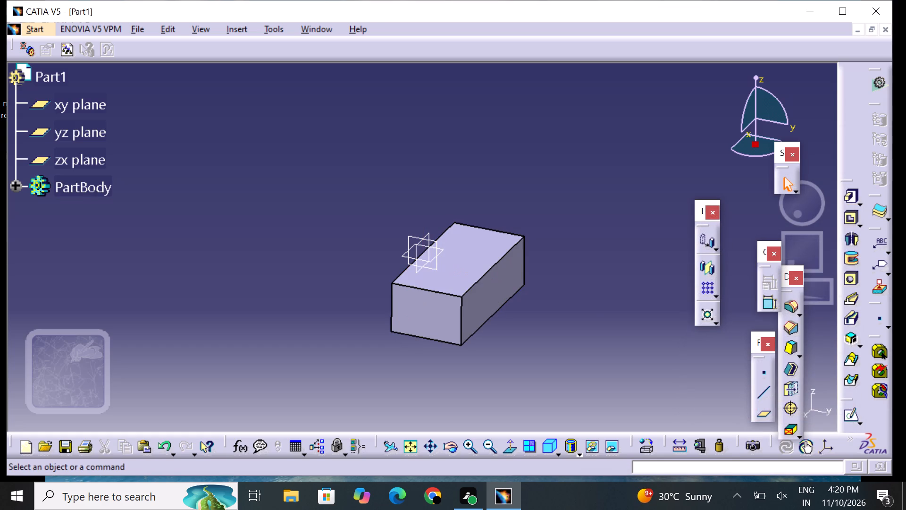
Reverse the extrusion direction of the block's pad.
double_click(440, 309)
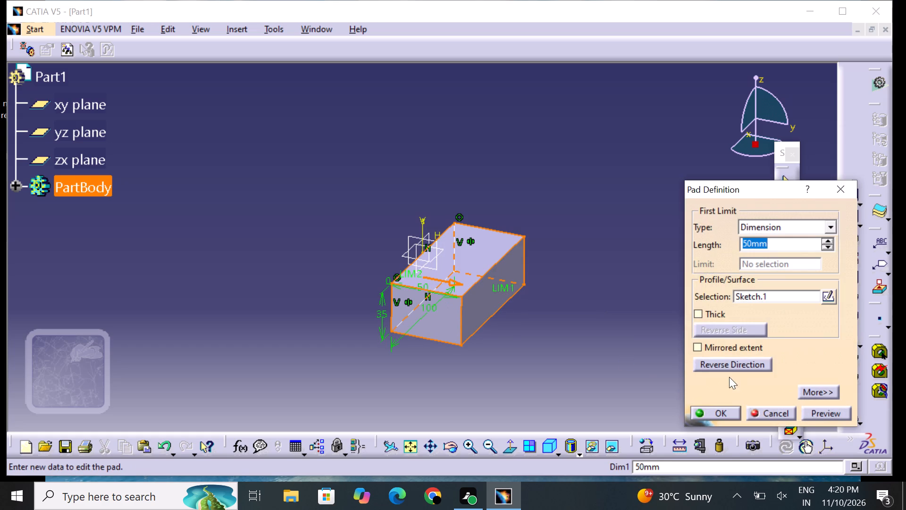
click(731, 365)
click(721, 416)
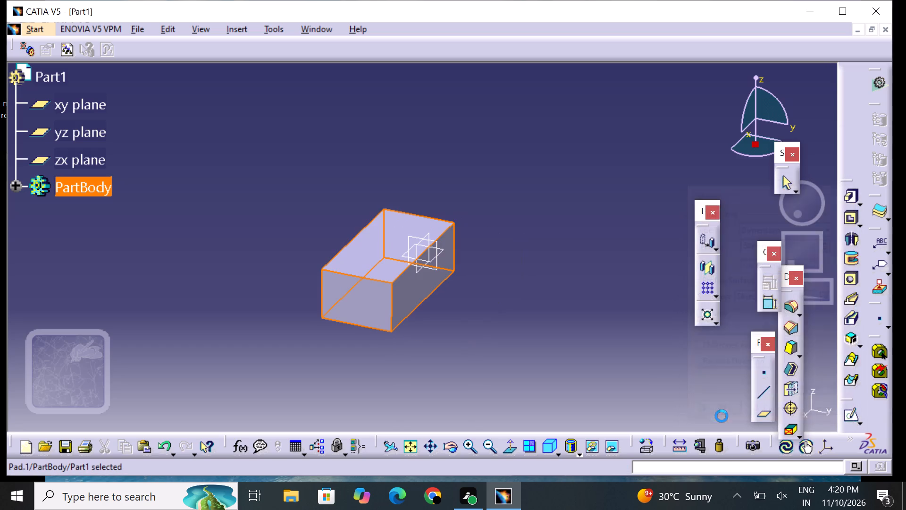
Start a new sketch on the block's 100 by 35 mm side face that passes through the origin.
middle_drag(569, 329, 577, 337)
click(577, 337)
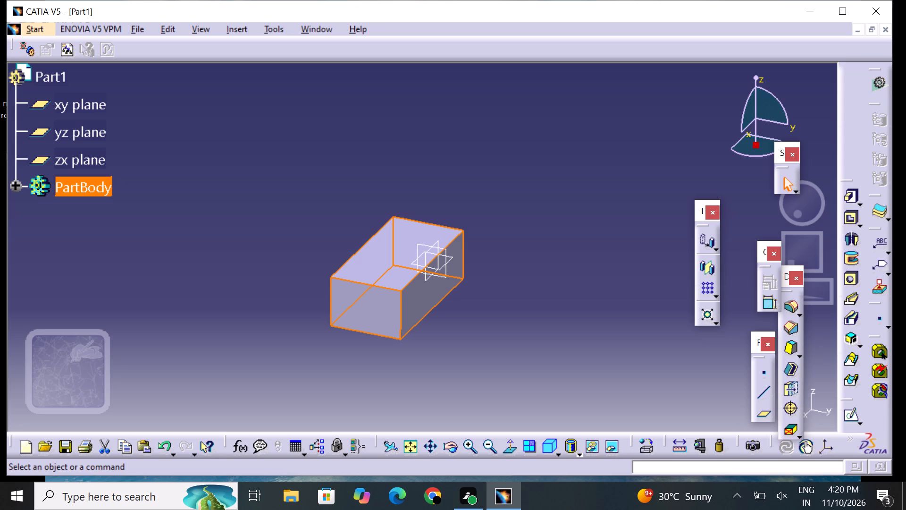
click(421, 303)
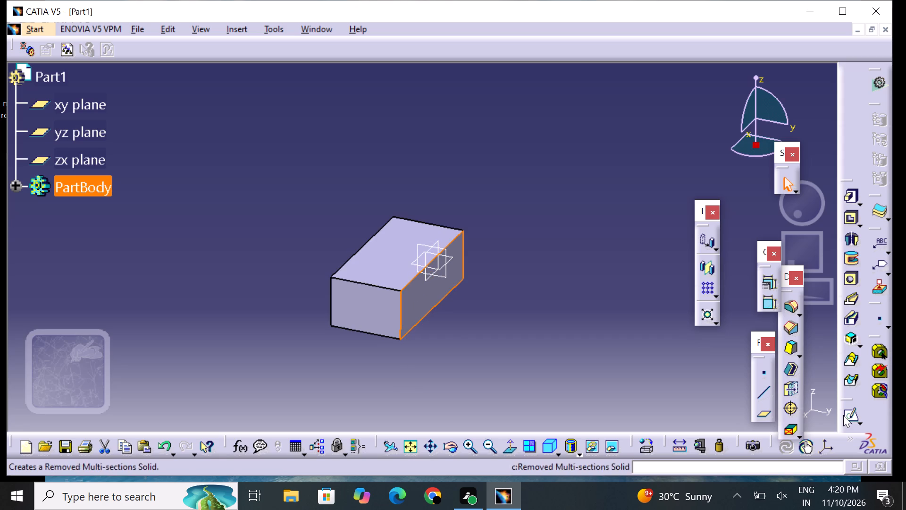
click(852, 416)
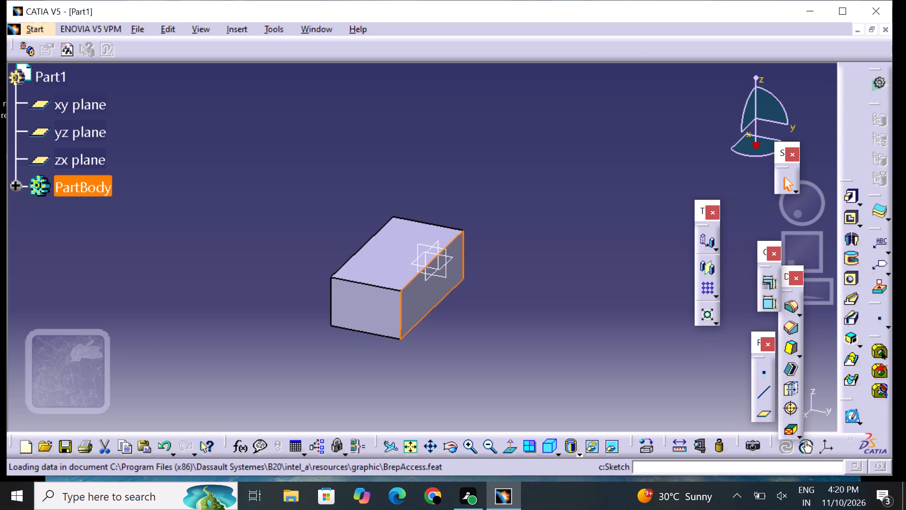
Sketch a closed U-shaped profile on the block's top edge, 100 mm wide and 20 mm high, with a centred recess 60 mm wide and 10 mm deep.
middle_drag(601, 370, 602, 368)
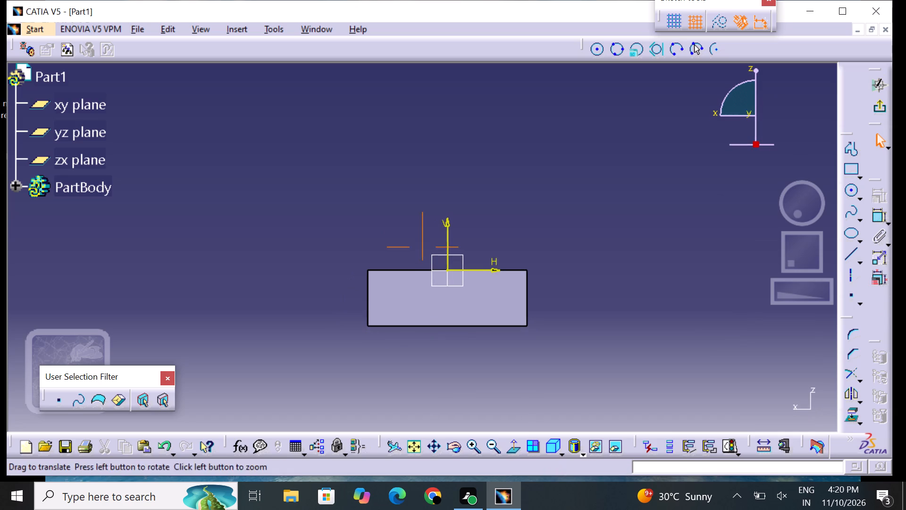
middle_drag(602, 368, 581, 303)
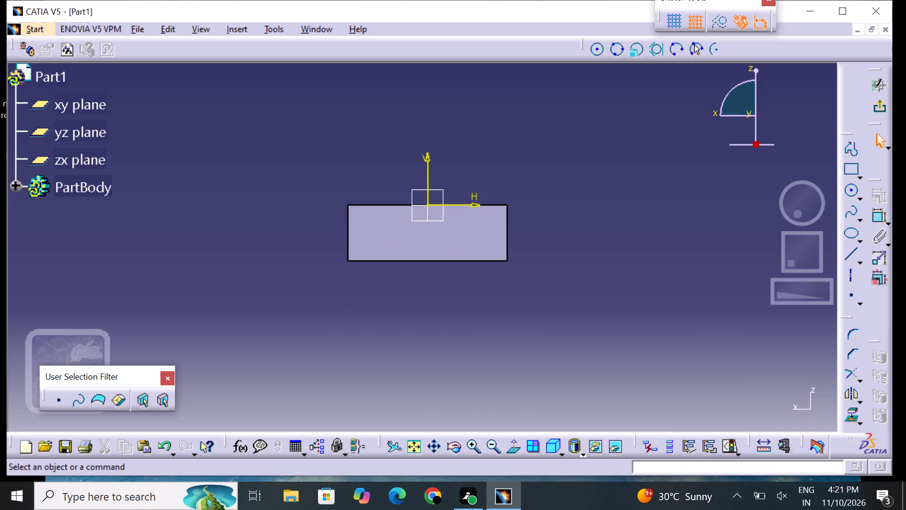
middle_drag(530, 316, 549, 340)
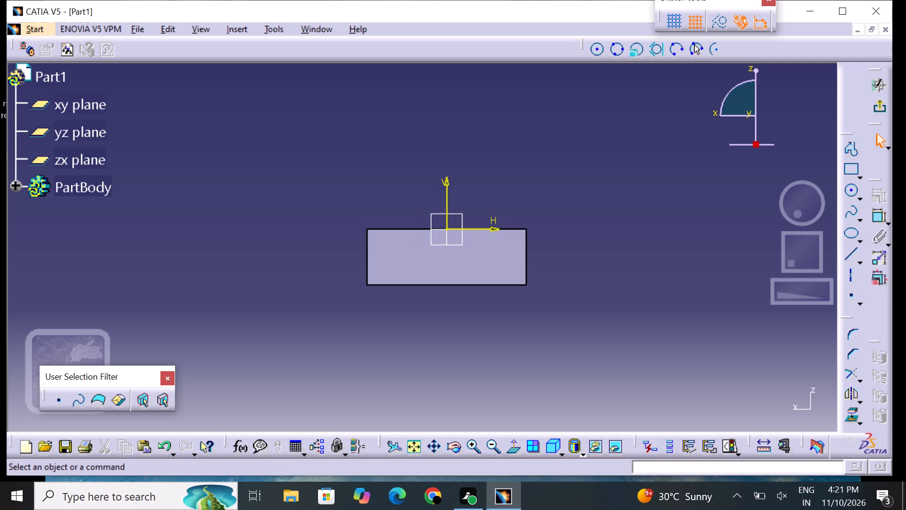
click(842, 147)
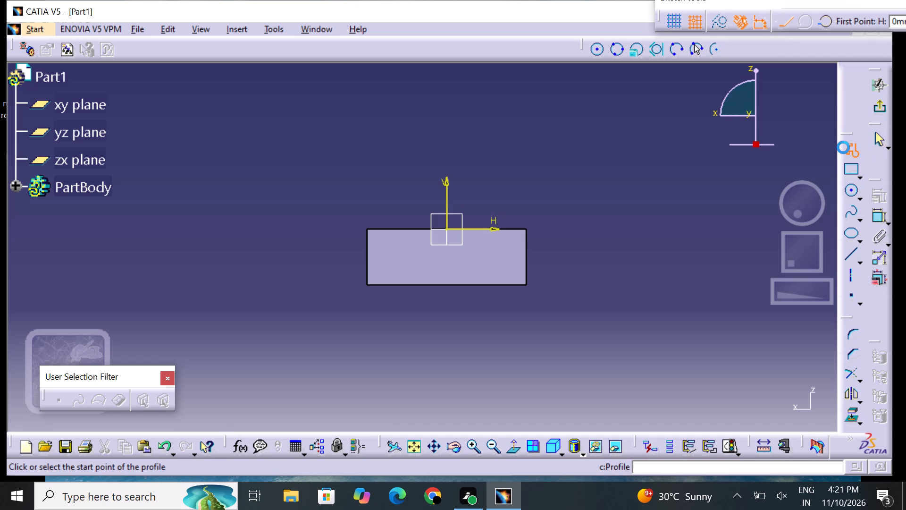
click(365, 229)
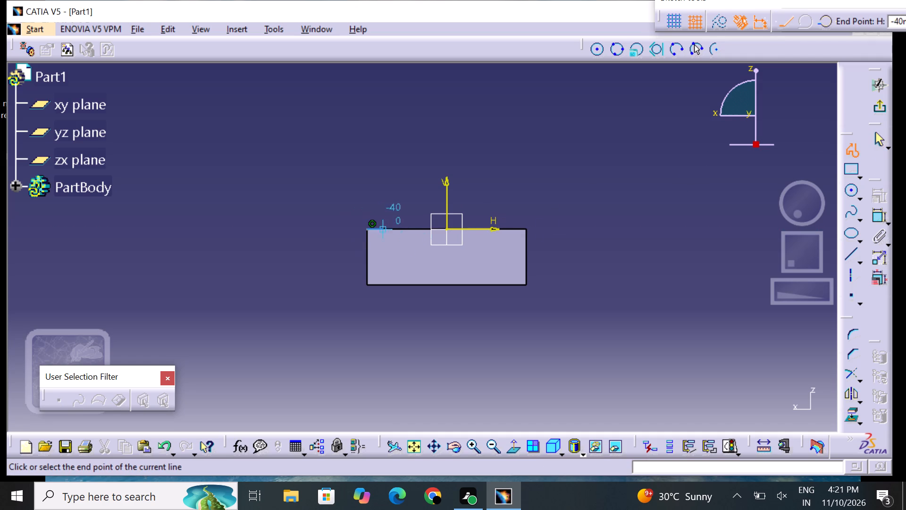
click(524, 230)
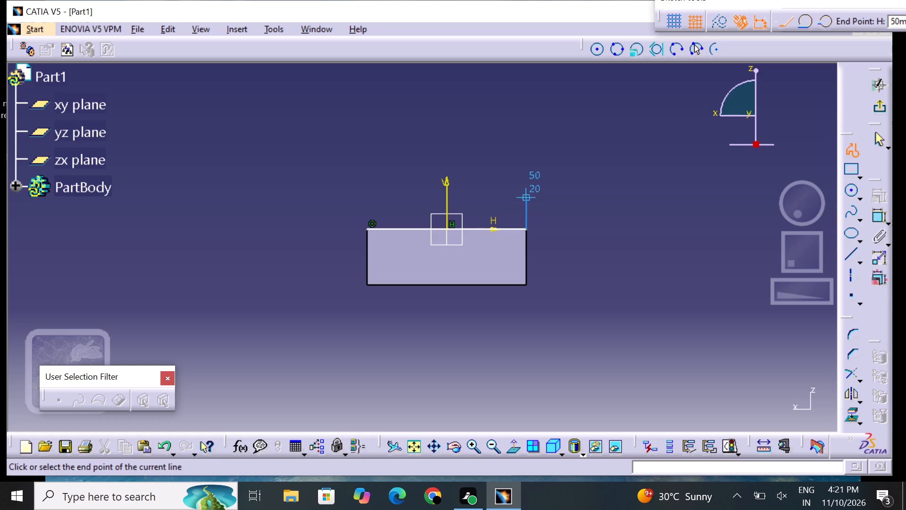
click(521, 203)
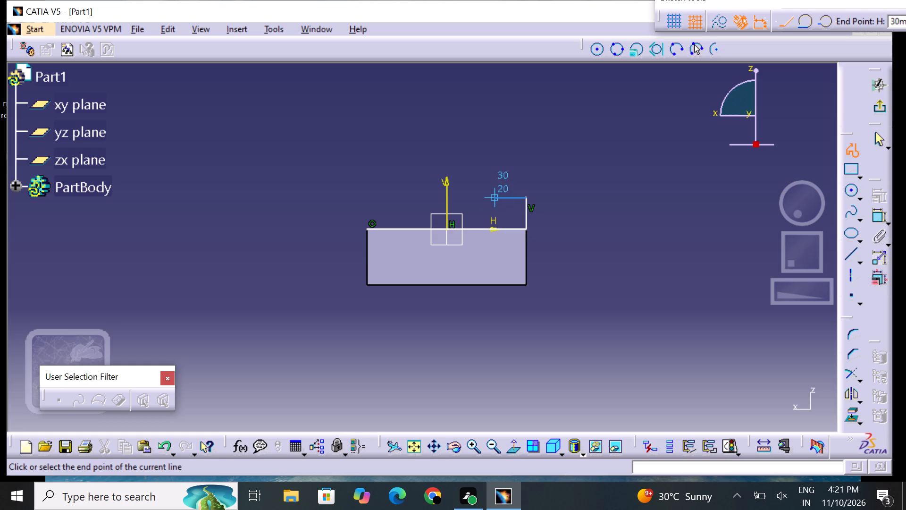
click(498, 202)
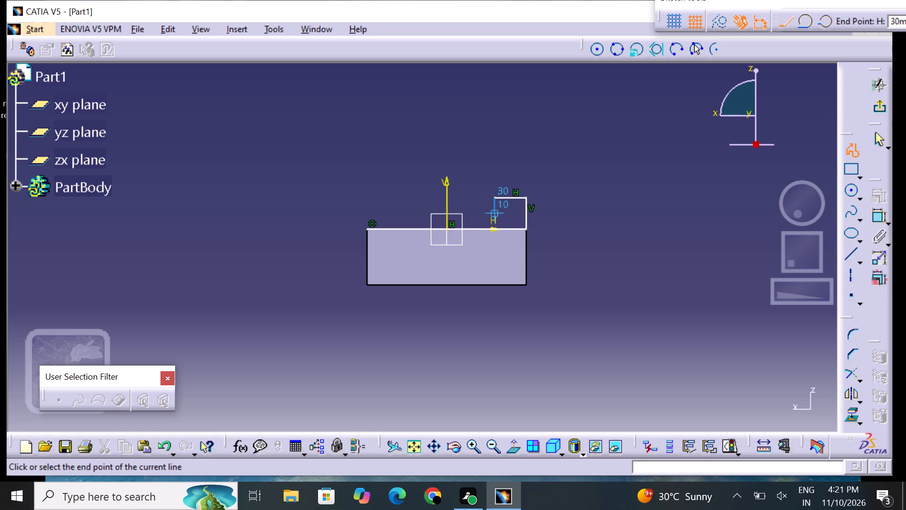
click(495, 210)
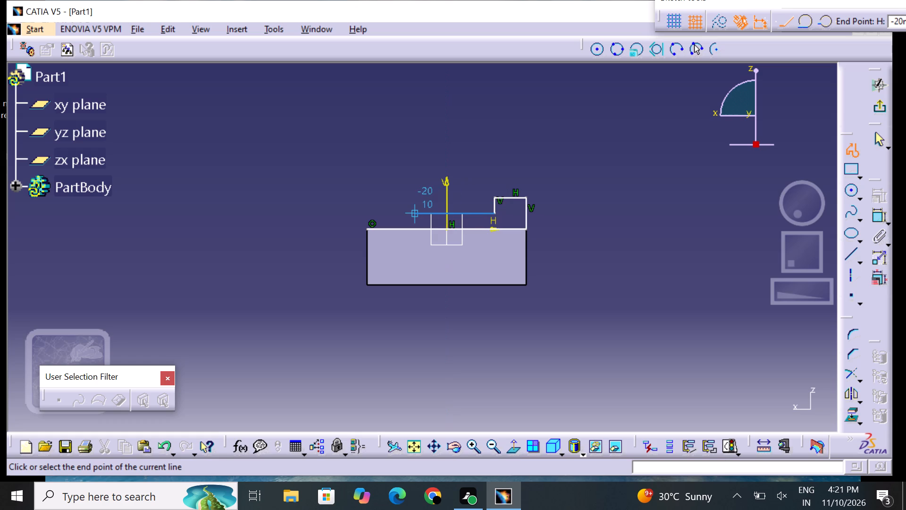
click(394, 213)
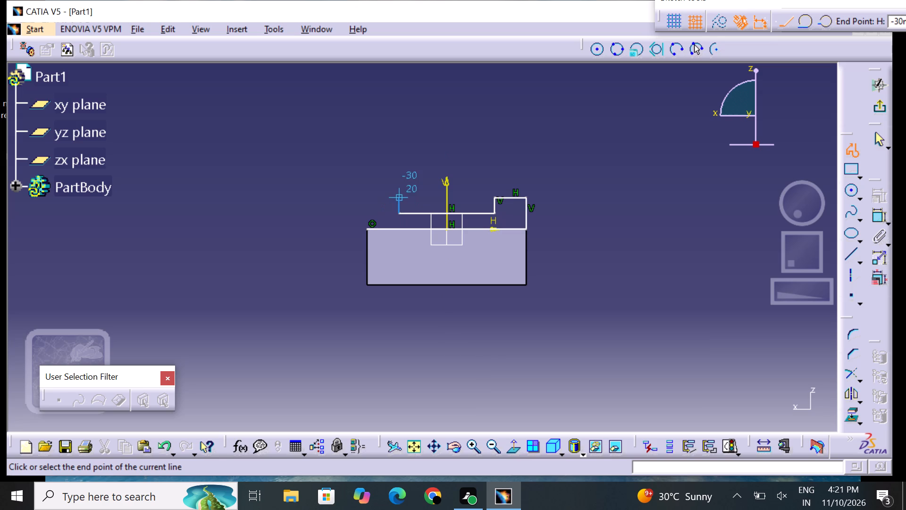
click(400, 196)
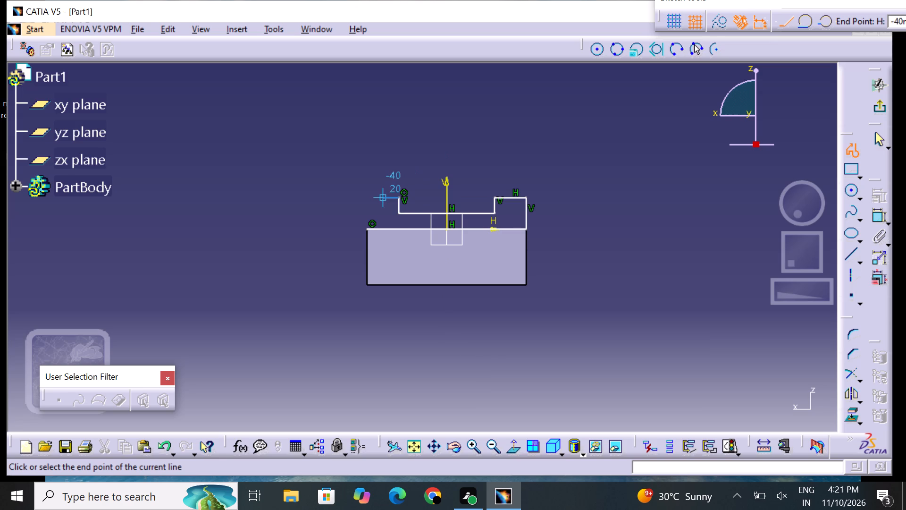
click(362, 198)
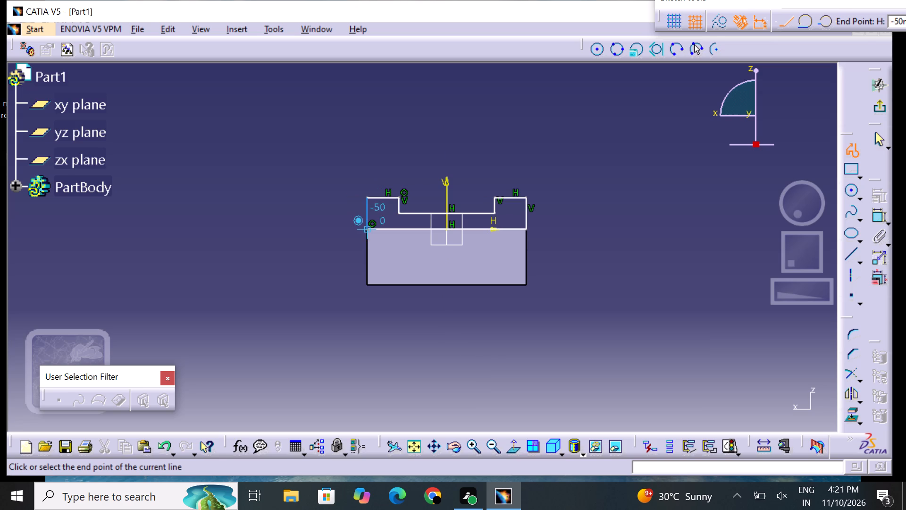
click(367, 229)
click(327, 249)
Dimension the height of the U-shaped profile's outer vertical edge on the positive H side.
middle_drag(564, 244, 568, 248)
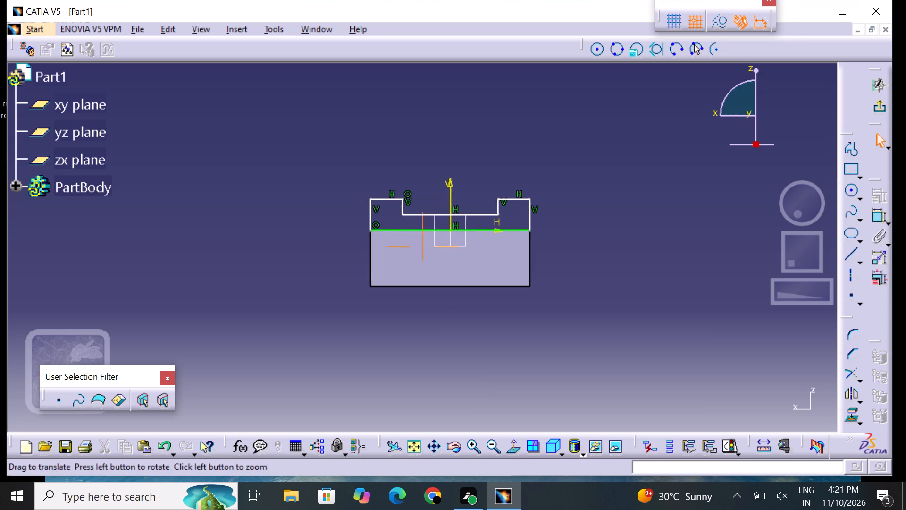
middle_drag(568, 248, 540, 290)
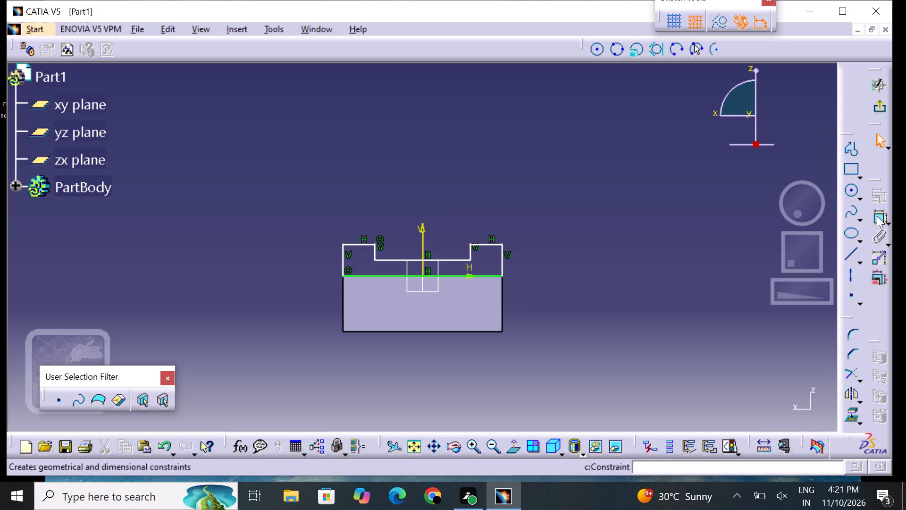
click(877, 216)
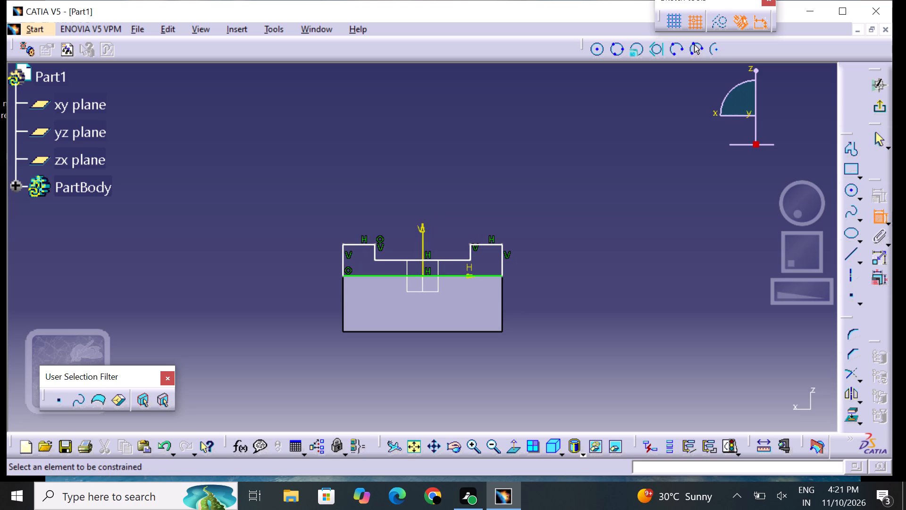
click(504, 263)
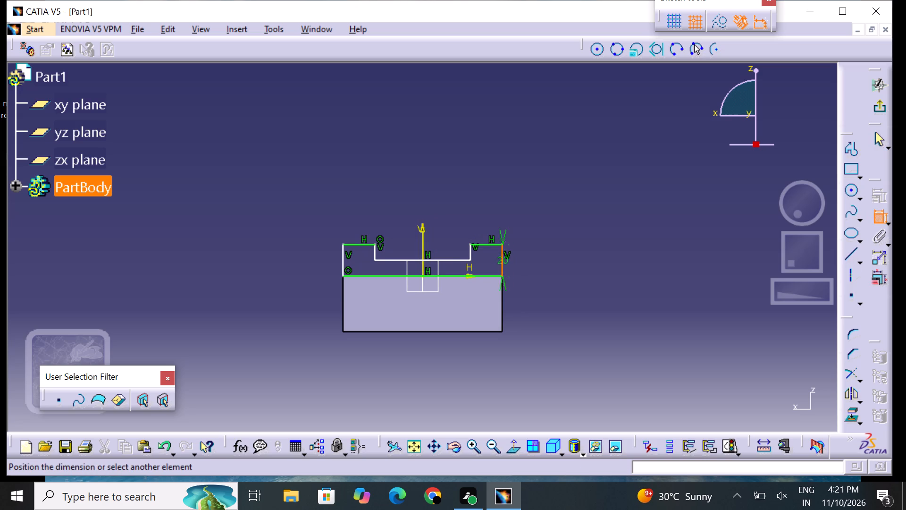
click(514, 261)
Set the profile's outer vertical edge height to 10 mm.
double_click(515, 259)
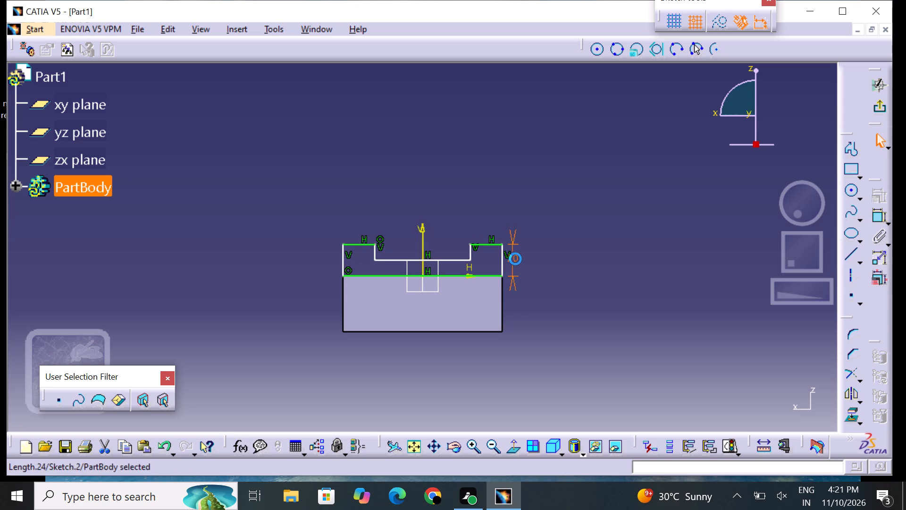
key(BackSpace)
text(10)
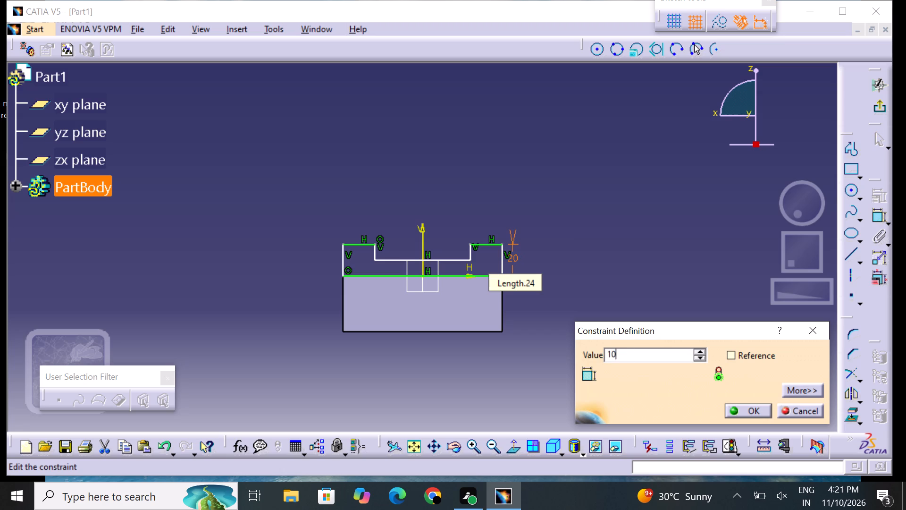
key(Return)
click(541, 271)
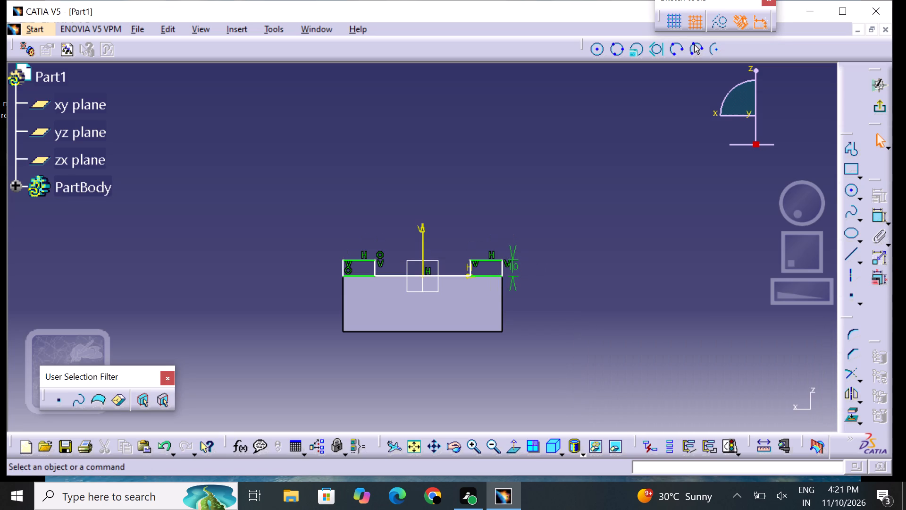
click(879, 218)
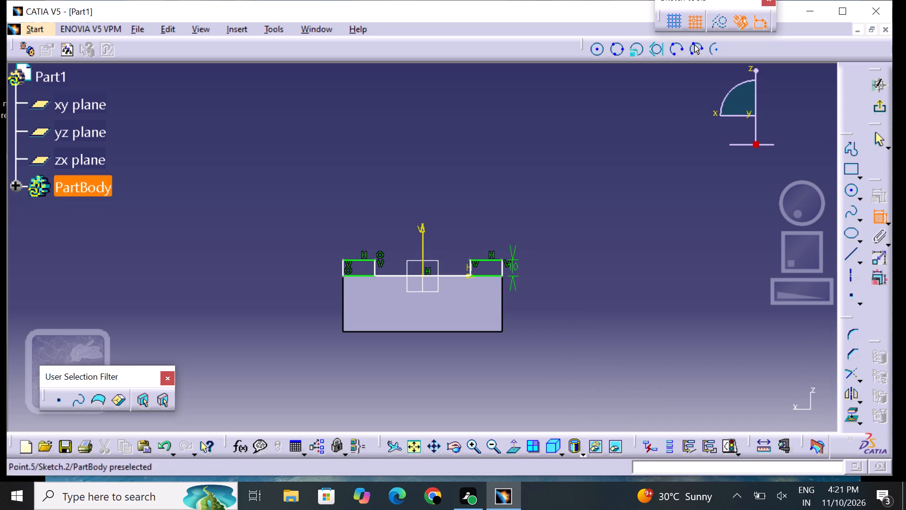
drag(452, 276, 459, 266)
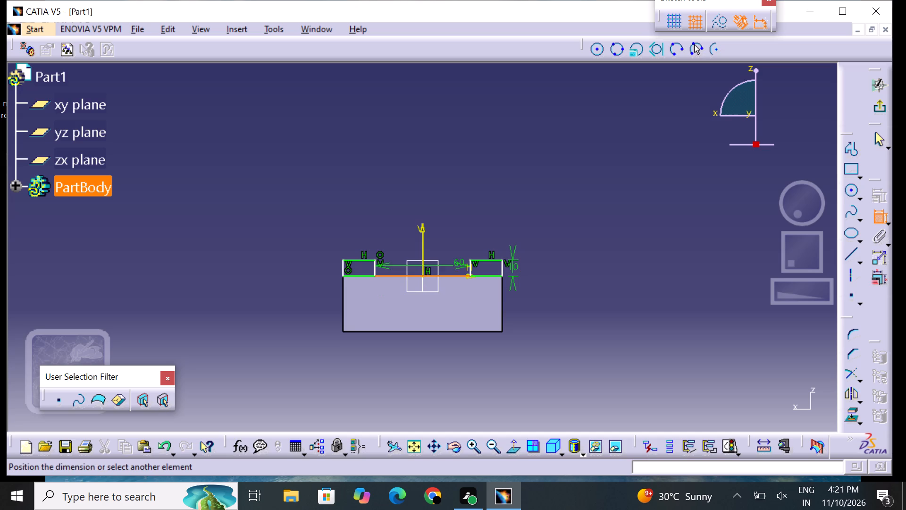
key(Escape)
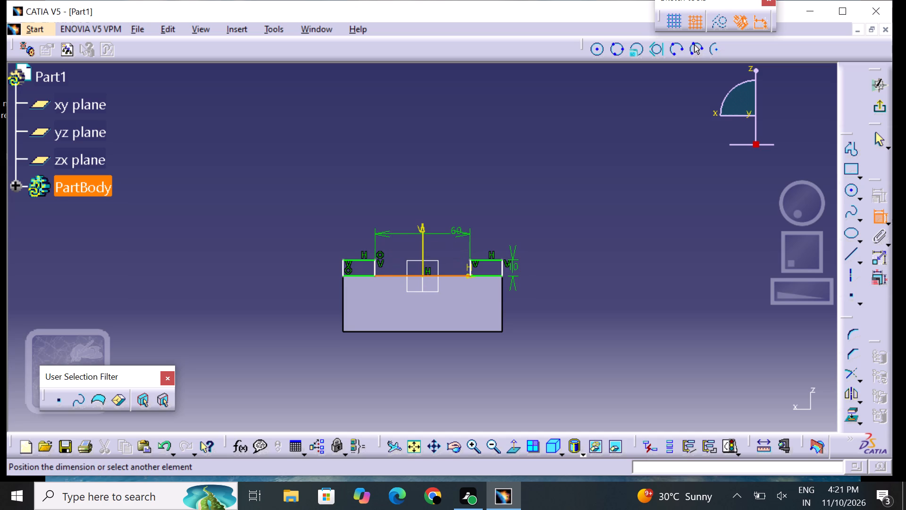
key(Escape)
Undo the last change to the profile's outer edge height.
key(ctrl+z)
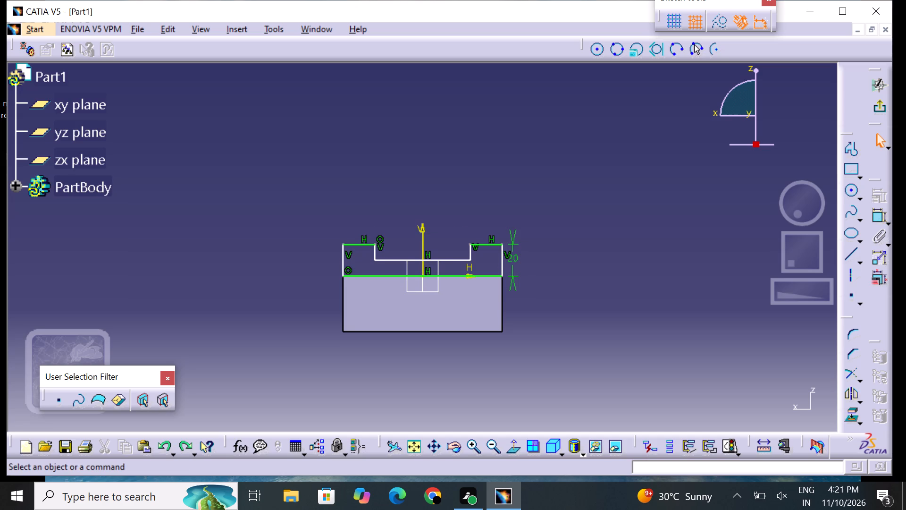
Shift the recess's bottom line slightly toward positive H, keeping it midway up the profile, with the negative-H ledge about 22.7 mm wide.
drag(453, 260, 456, 251)
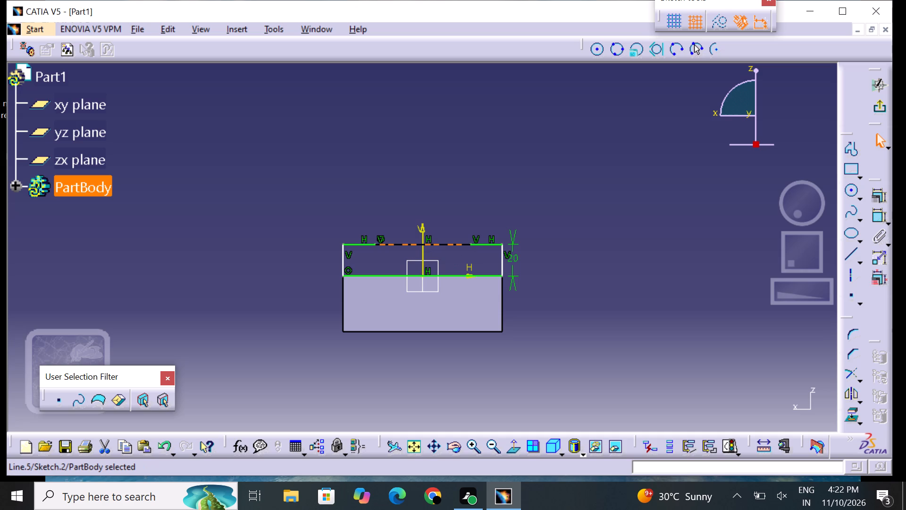
drag(449, 246, 447, 251)
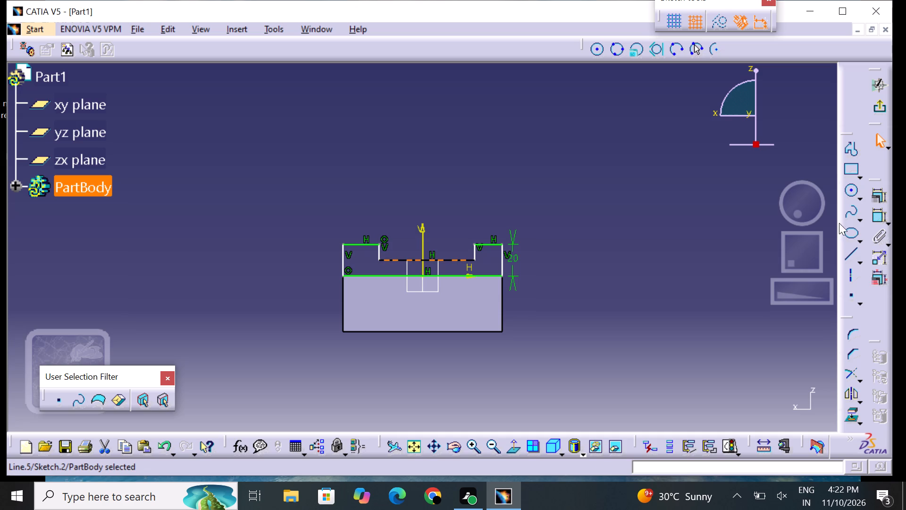
Dimension the recess's bottom line and set its length to 30 mm.
click(883, 219)
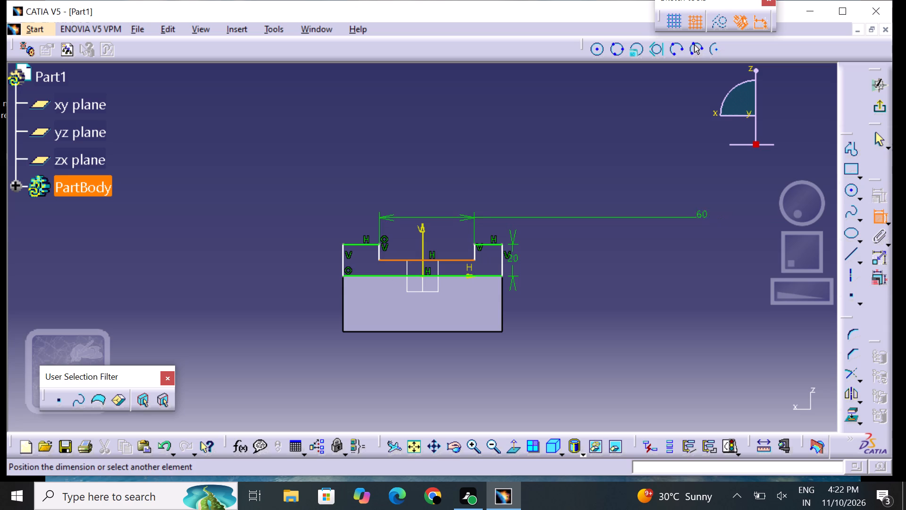
click(430, 181)
double_click(430, 180)
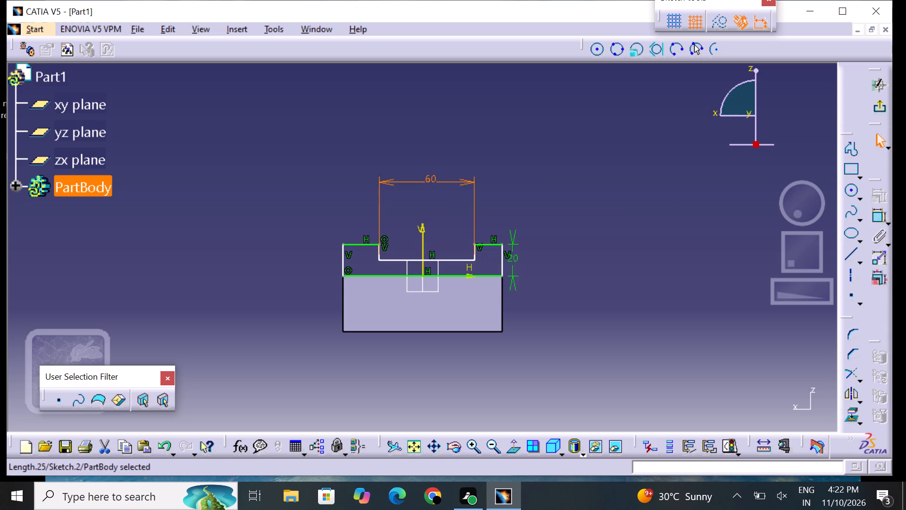
key(BackSpace)
text(30)
key(Return)
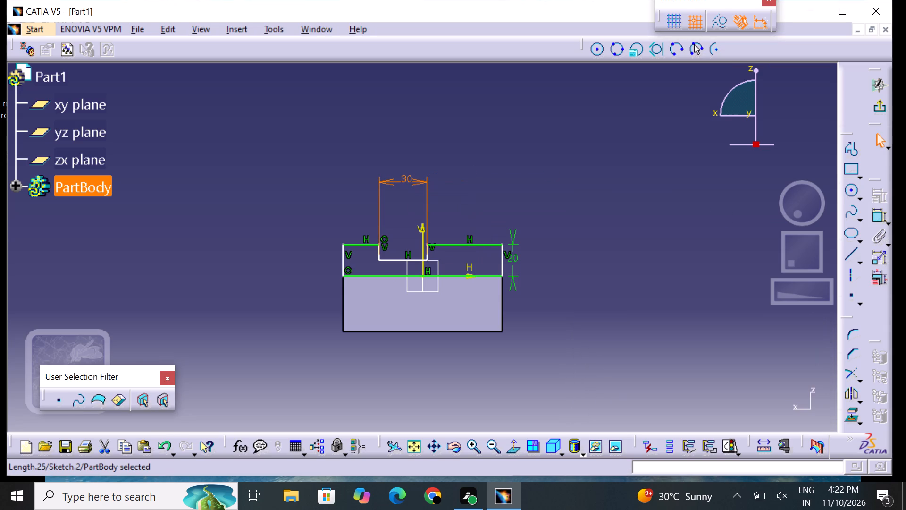
click(579, 219)
Dimension the length of the profile's upper ledge on the negative H side of the recess.
click(875, 221)
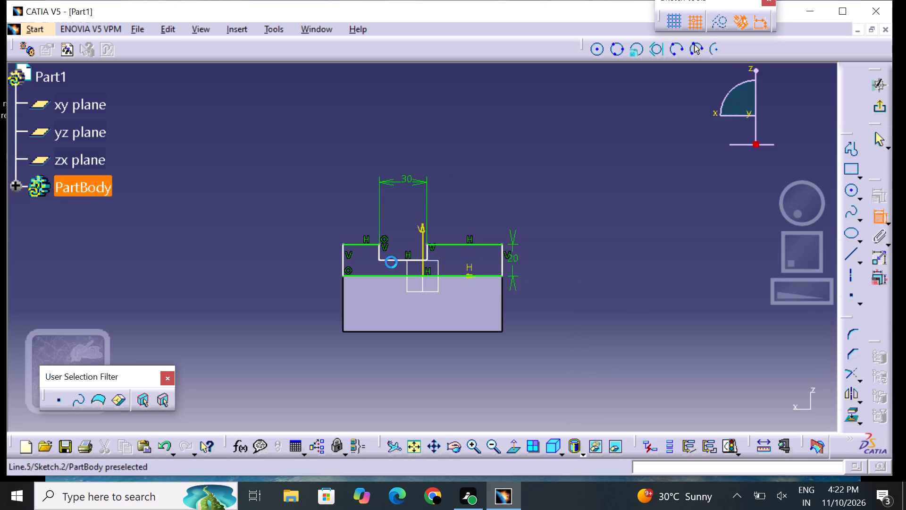
click(363, 243)
click(366, 222)
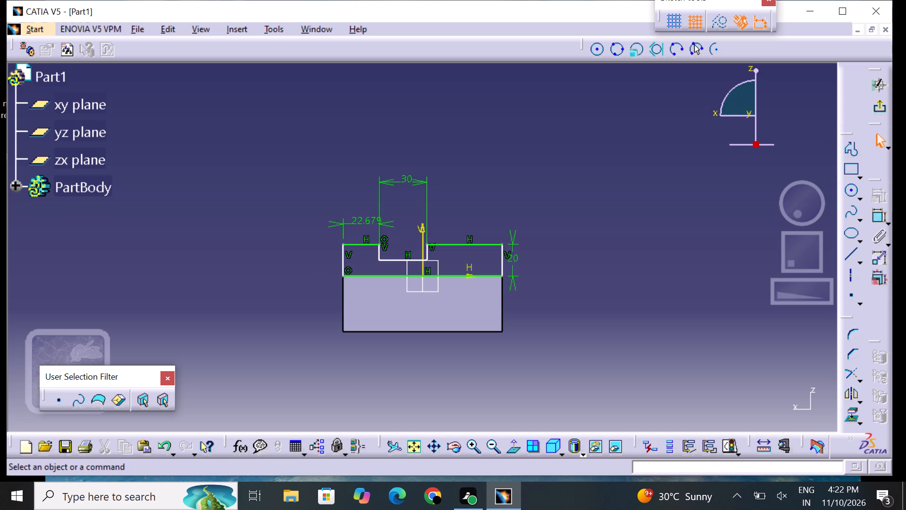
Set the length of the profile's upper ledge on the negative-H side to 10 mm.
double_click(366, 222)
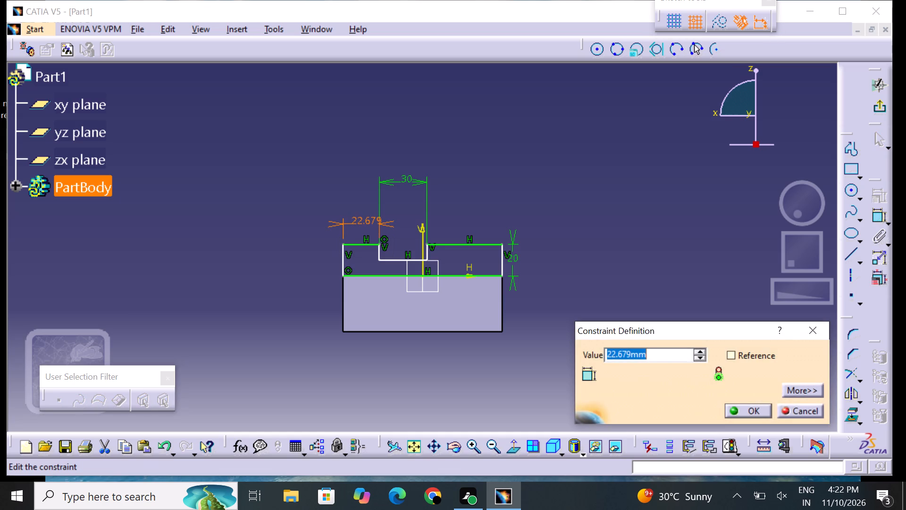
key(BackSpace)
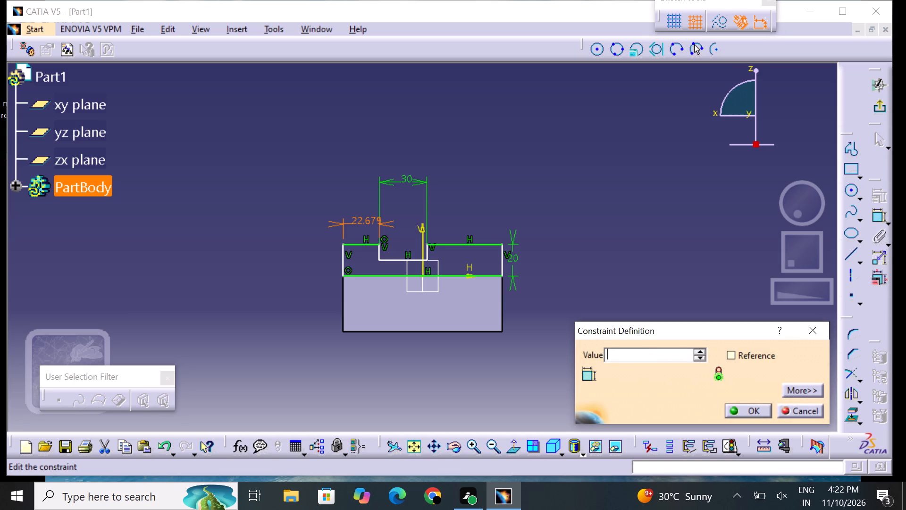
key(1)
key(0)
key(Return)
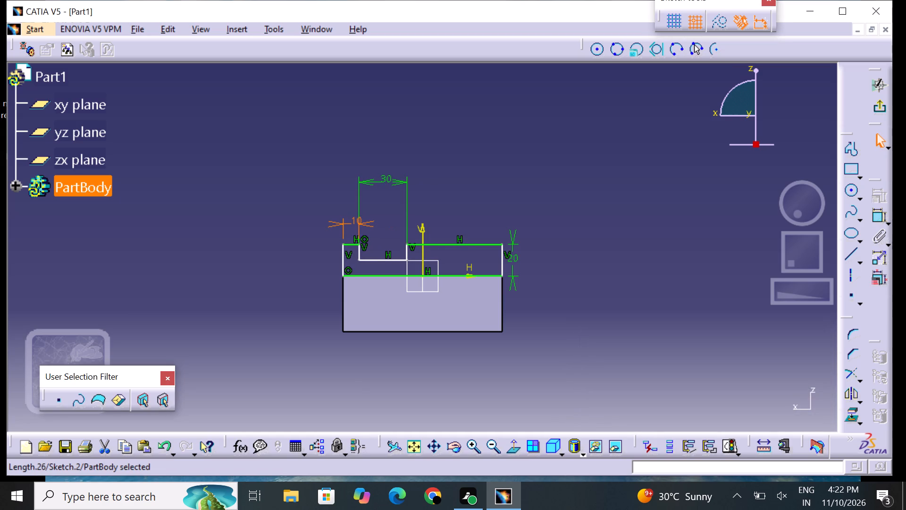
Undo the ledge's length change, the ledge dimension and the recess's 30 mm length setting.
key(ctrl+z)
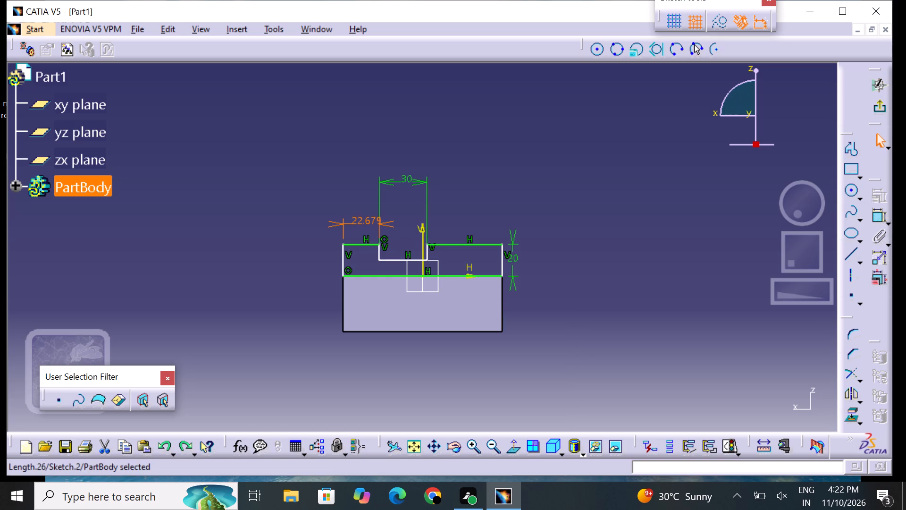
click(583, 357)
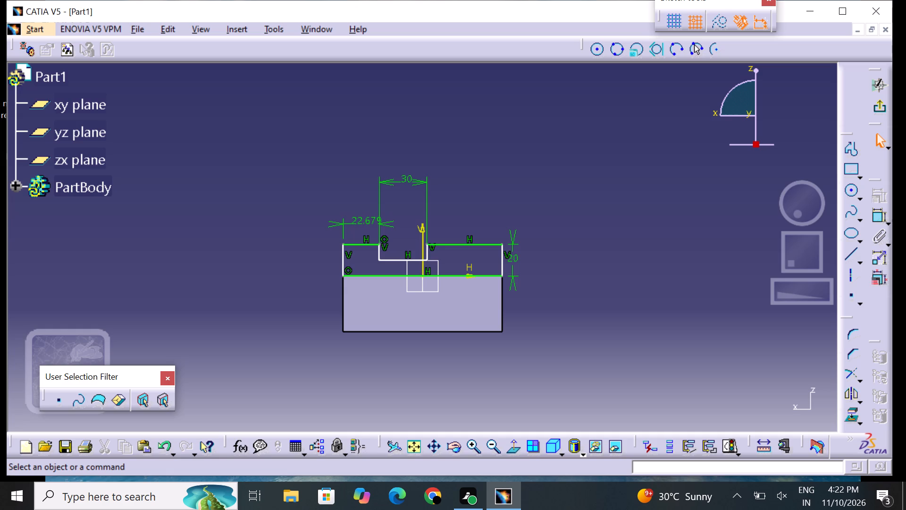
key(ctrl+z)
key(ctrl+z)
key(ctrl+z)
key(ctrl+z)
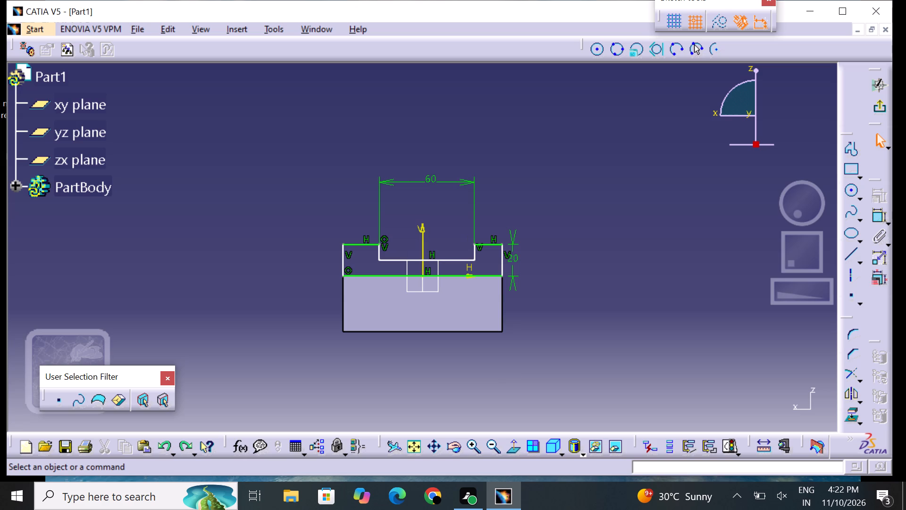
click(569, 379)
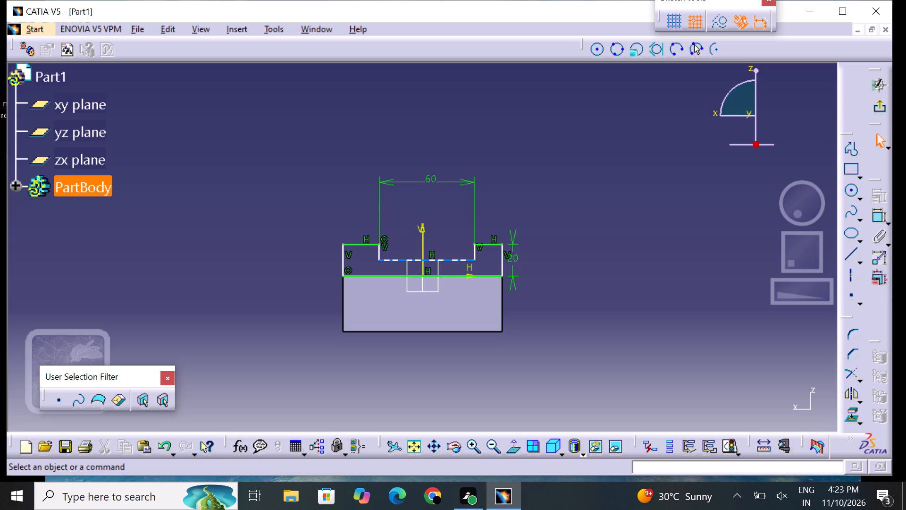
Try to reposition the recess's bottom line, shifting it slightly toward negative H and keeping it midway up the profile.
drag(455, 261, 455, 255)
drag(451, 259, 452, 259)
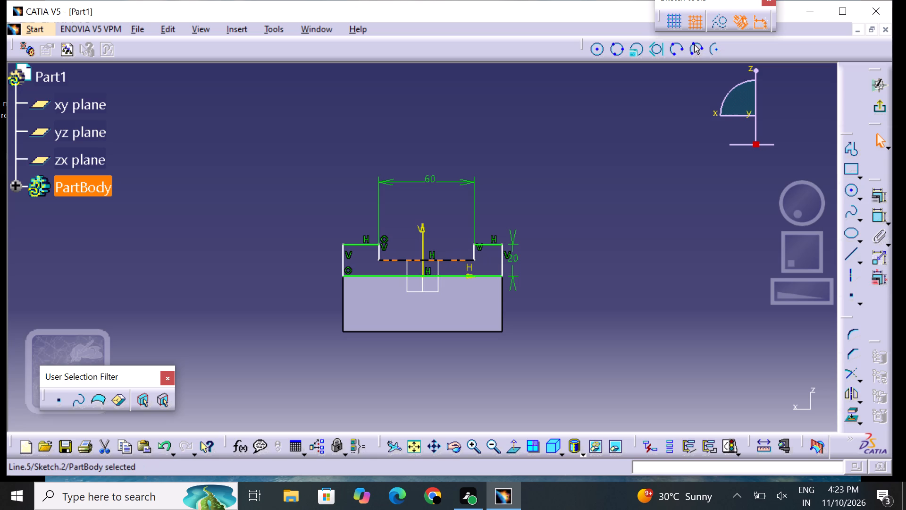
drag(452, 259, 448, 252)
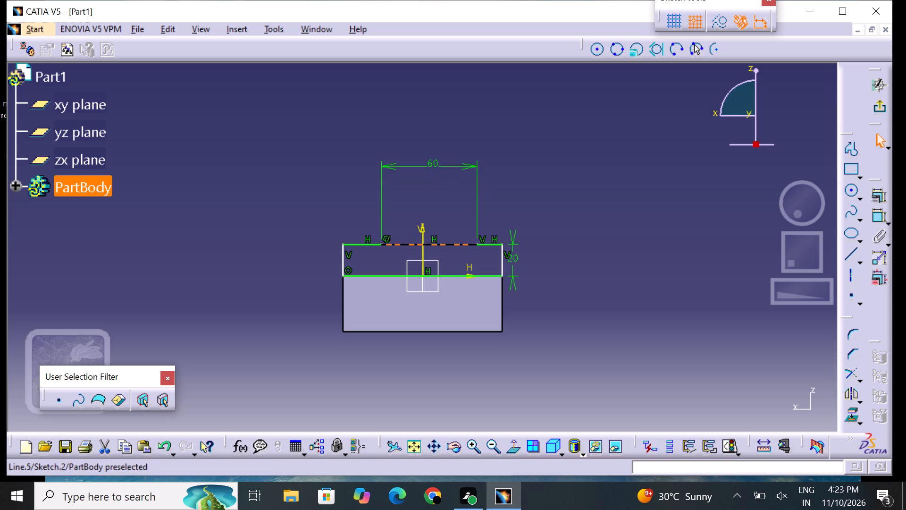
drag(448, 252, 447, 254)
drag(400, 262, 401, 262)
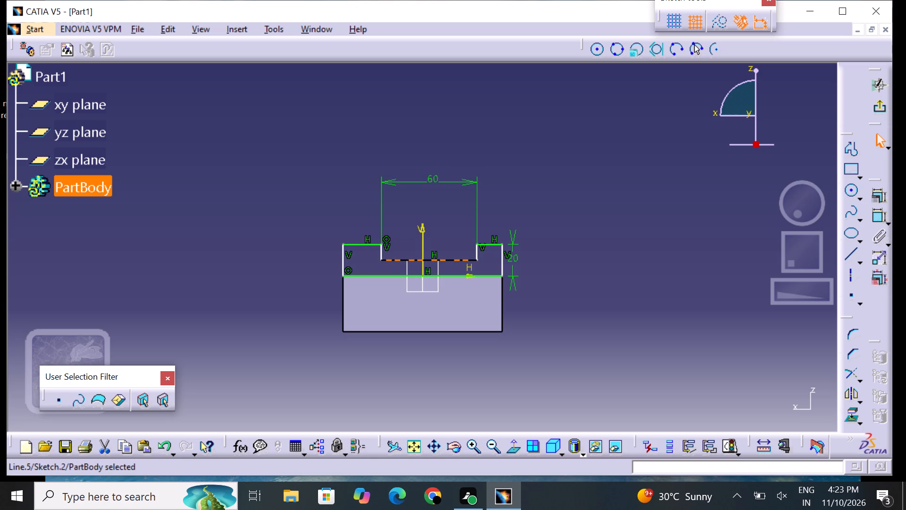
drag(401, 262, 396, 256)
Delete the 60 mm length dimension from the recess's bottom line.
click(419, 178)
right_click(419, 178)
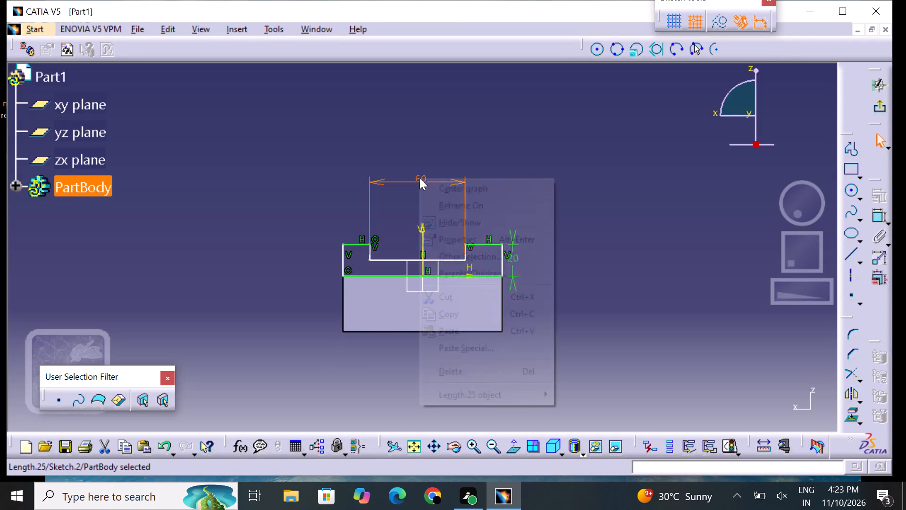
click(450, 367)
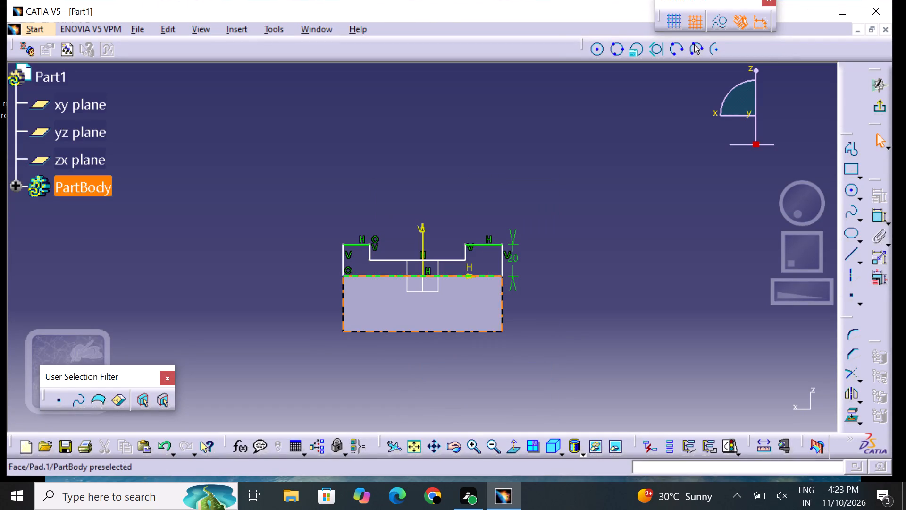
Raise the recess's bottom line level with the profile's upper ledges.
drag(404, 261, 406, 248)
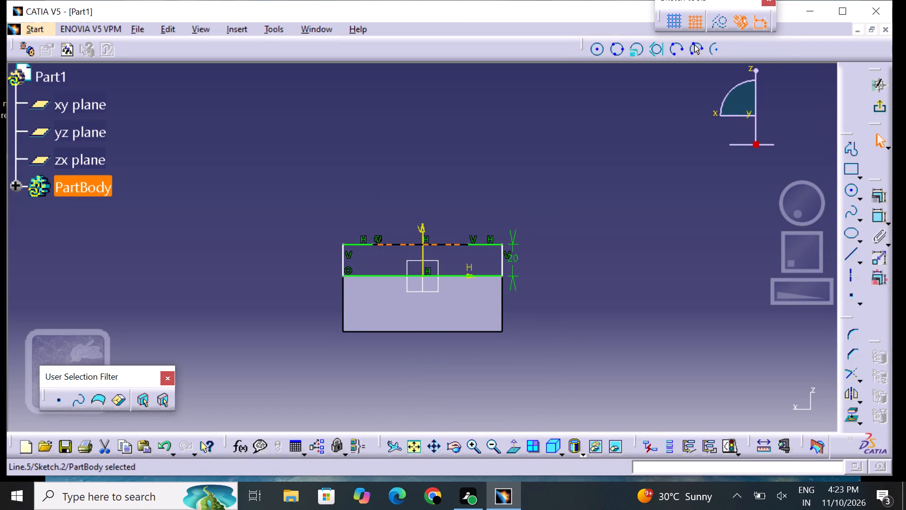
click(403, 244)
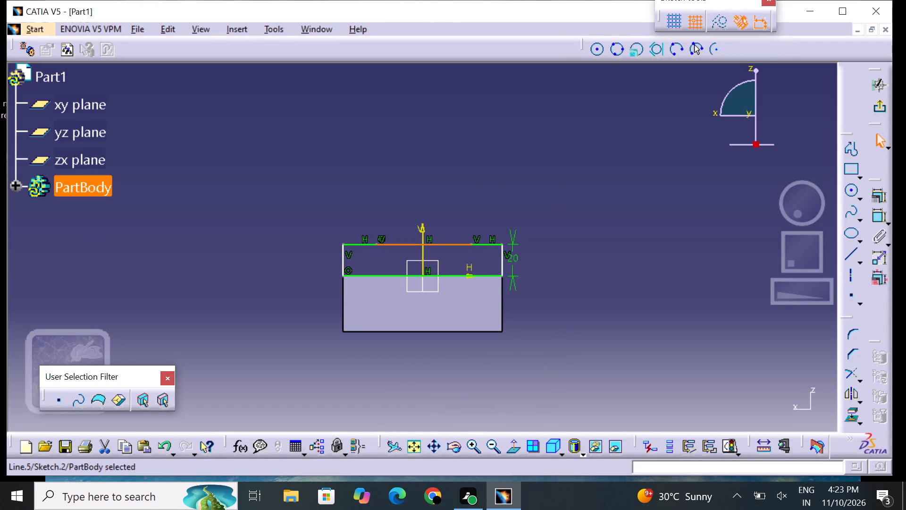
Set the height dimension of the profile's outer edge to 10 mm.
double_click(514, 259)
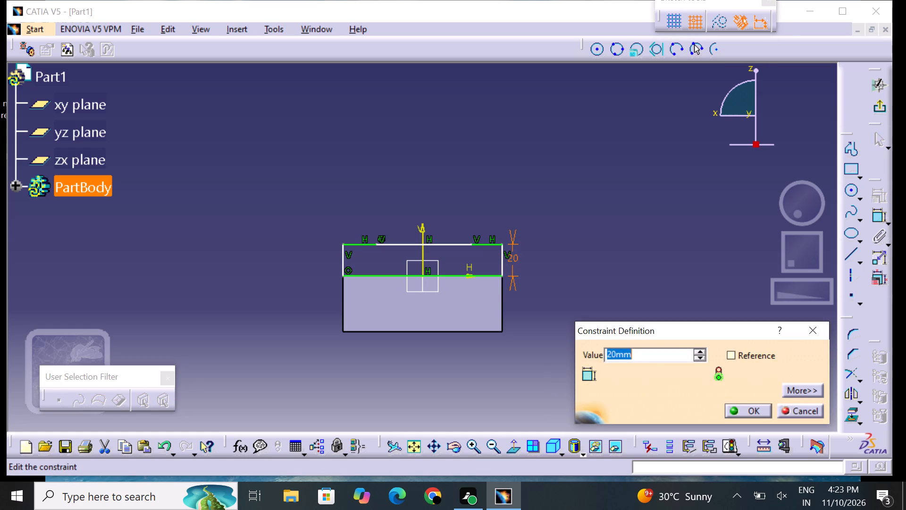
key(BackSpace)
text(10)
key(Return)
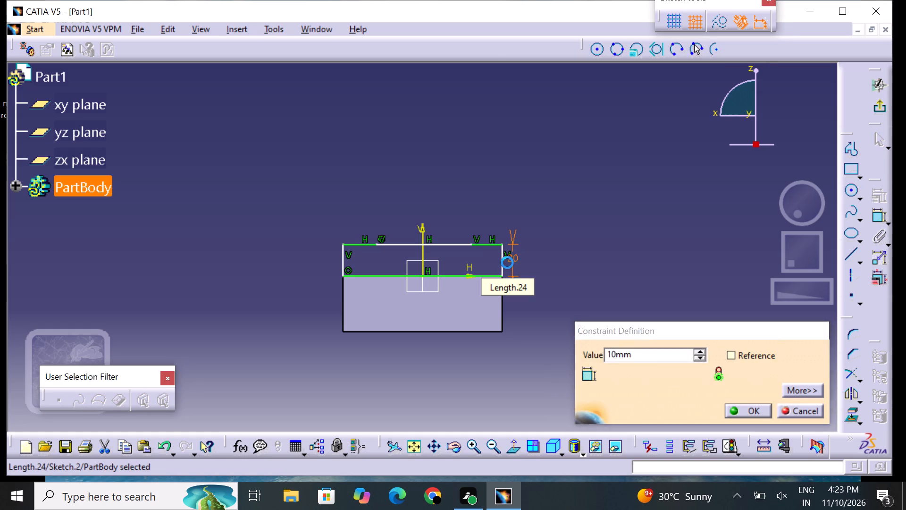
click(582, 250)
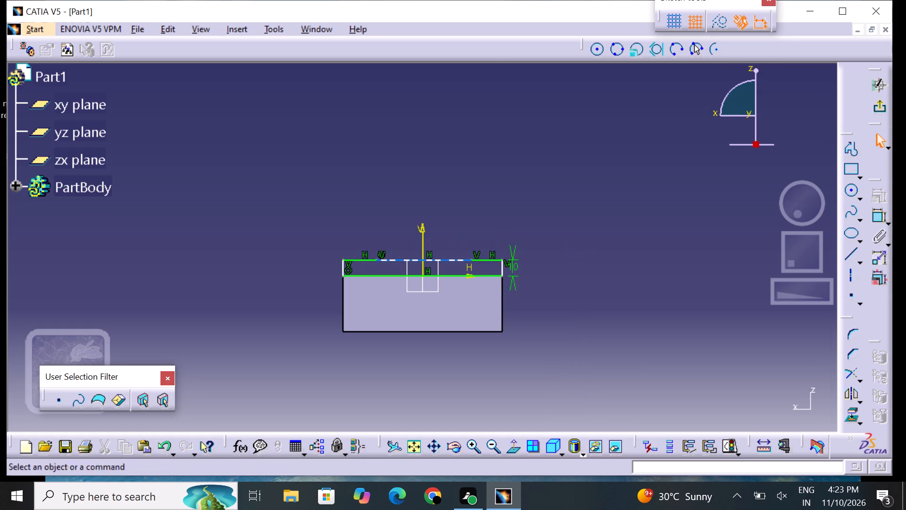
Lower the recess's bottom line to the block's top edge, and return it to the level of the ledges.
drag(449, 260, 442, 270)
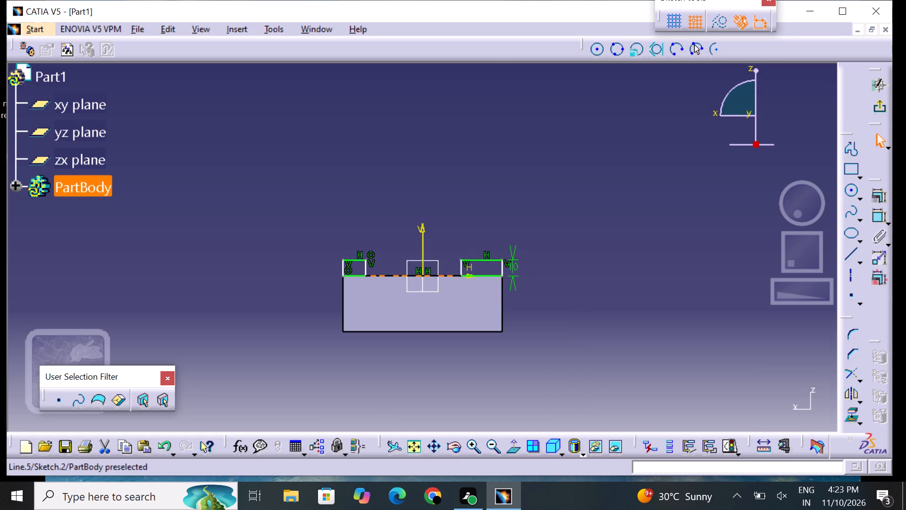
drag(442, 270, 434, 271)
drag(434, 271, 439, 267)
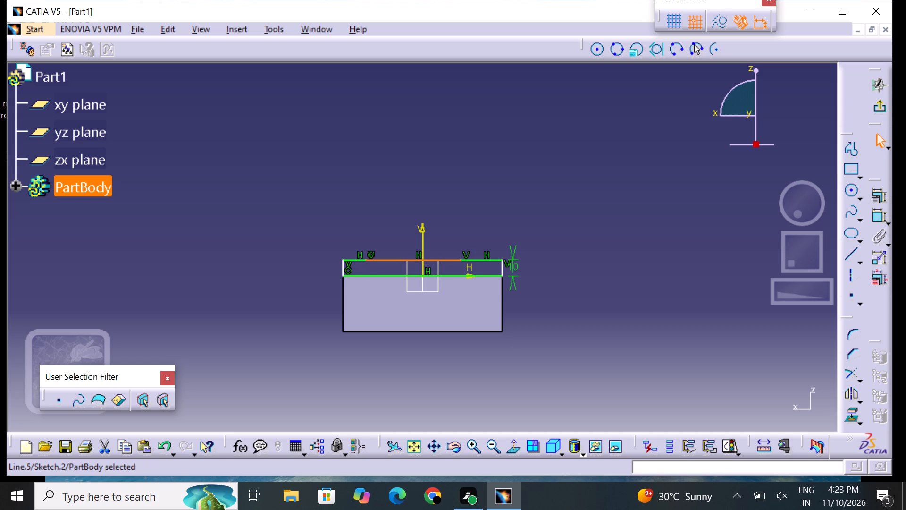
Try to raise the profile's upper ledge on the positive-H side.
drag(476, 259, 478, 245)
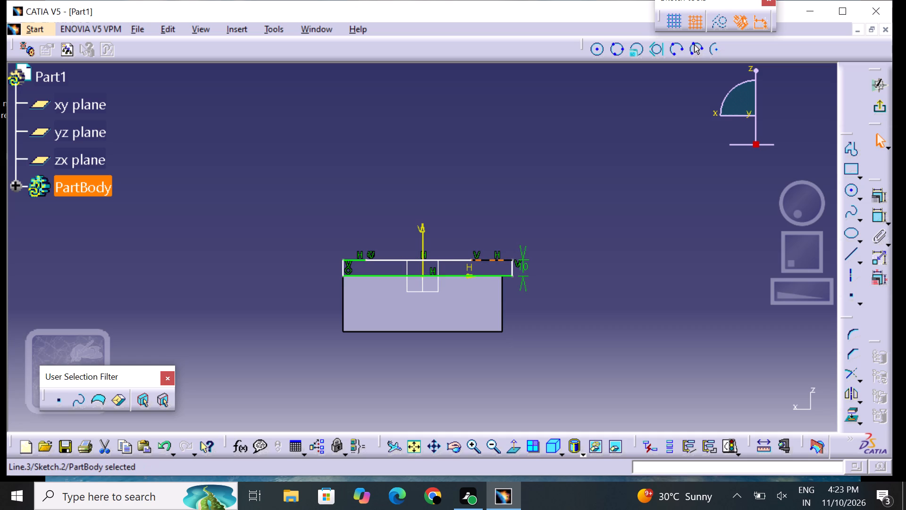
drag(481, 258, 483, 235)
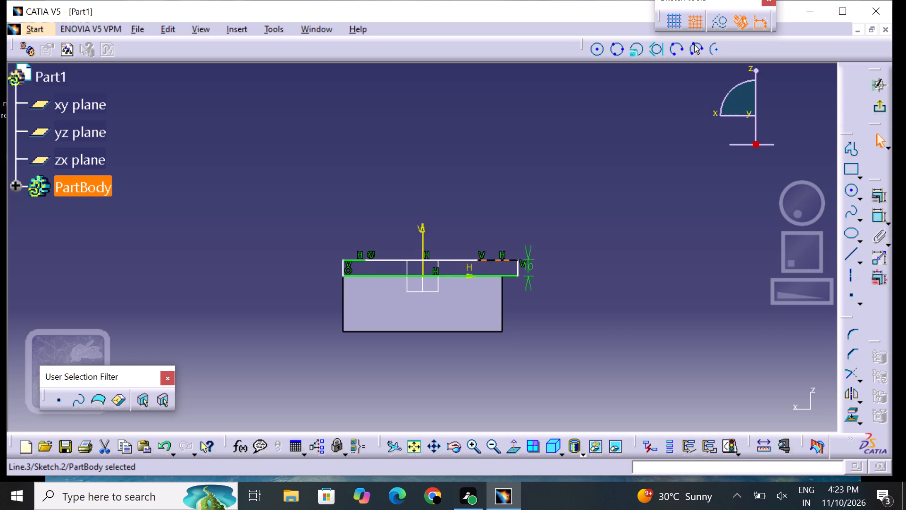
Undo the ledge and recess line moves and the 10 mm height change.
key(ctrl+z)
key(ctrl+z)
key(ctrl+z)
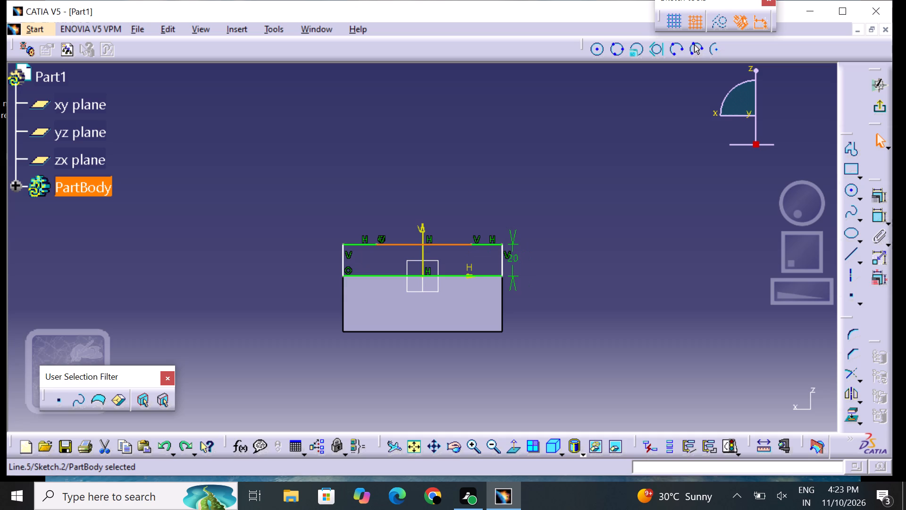
Delete the whole U-shaped profile together with its constraints from the sketch.
drag(221, 186, 540, 299)
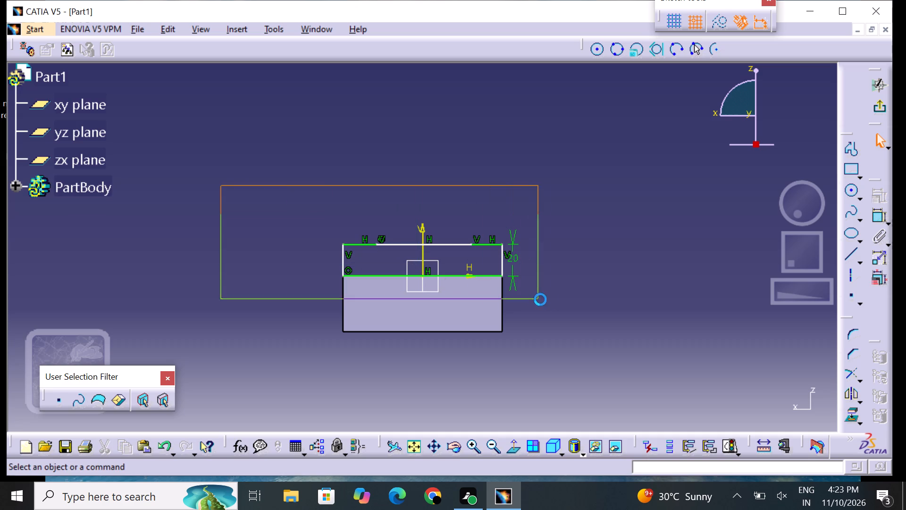
drag(540, 299, 558, 303)
key(Delete)
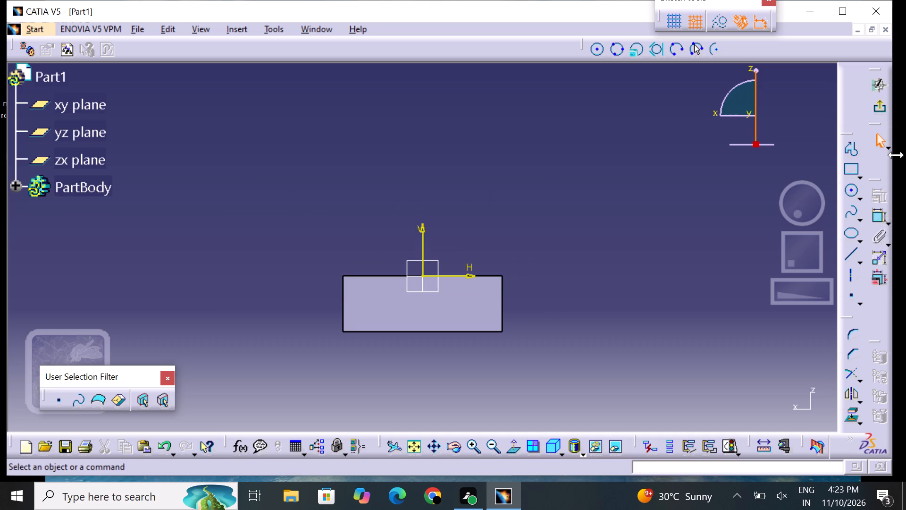
Sketch a closed U-shaped profile on the block's top edge, 100 mm wide and 40 mm high, with a centred recess 60 mm wide and 10 mm deep.
click(854, 147)
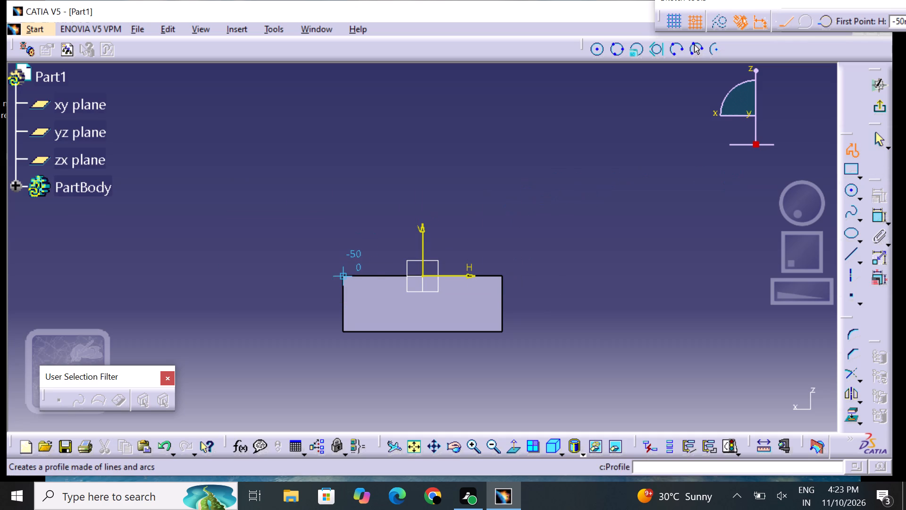
click(342, 279)
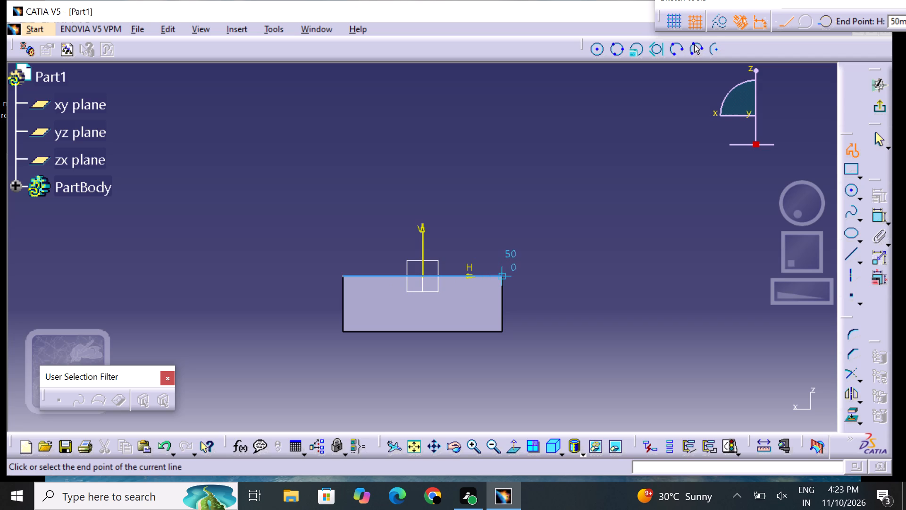
click(500, 276)
click(495, 204)
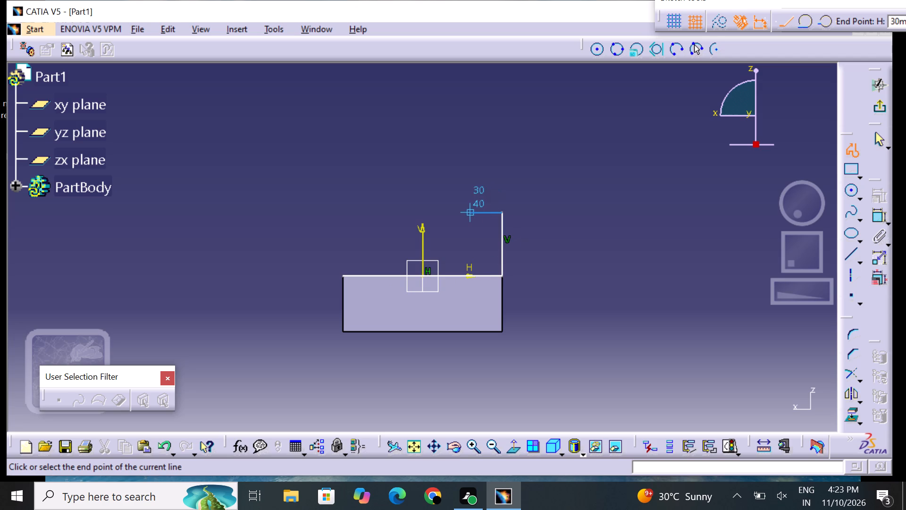
click(467, 215)
click(467, 234)
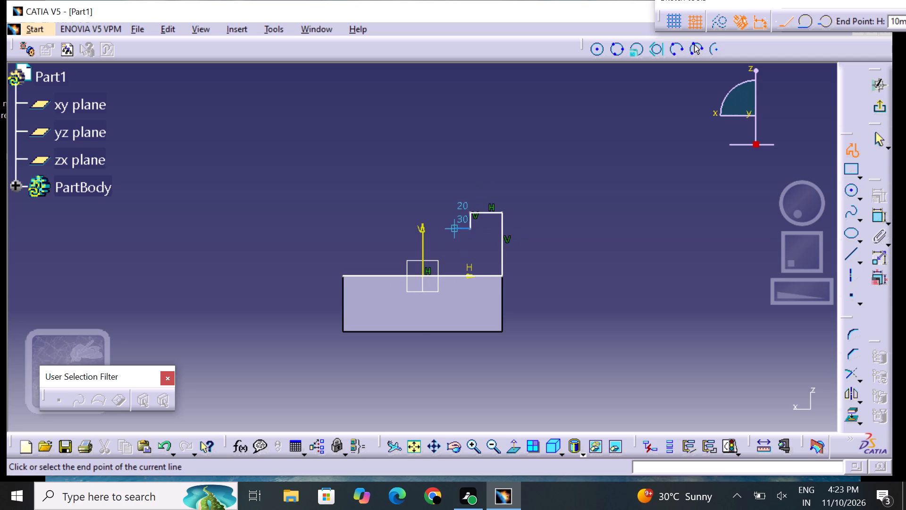
click(380, 222)
click(369, 214)
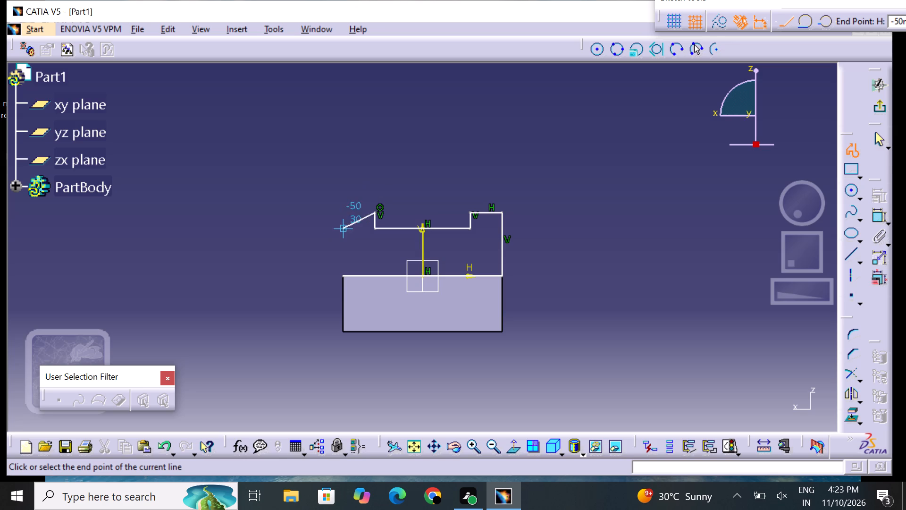
click(341, 217)
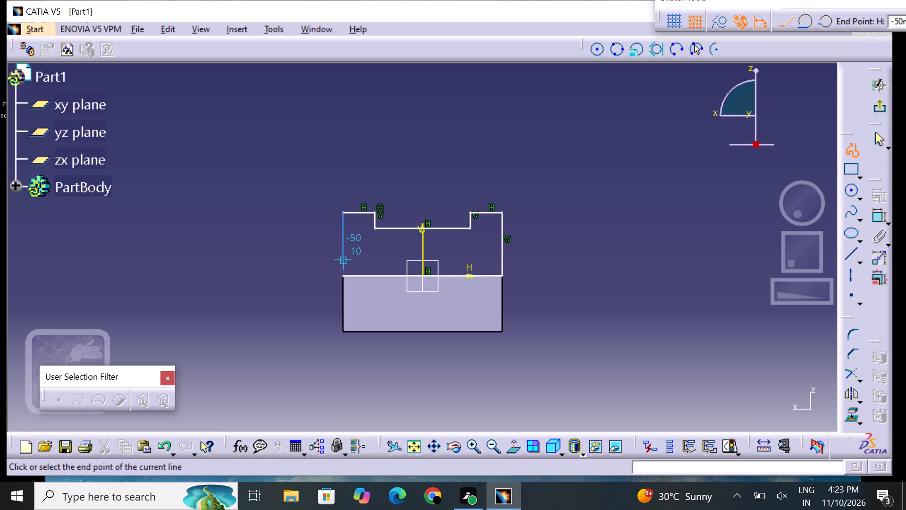
click(344, 274)
click(311, 270)
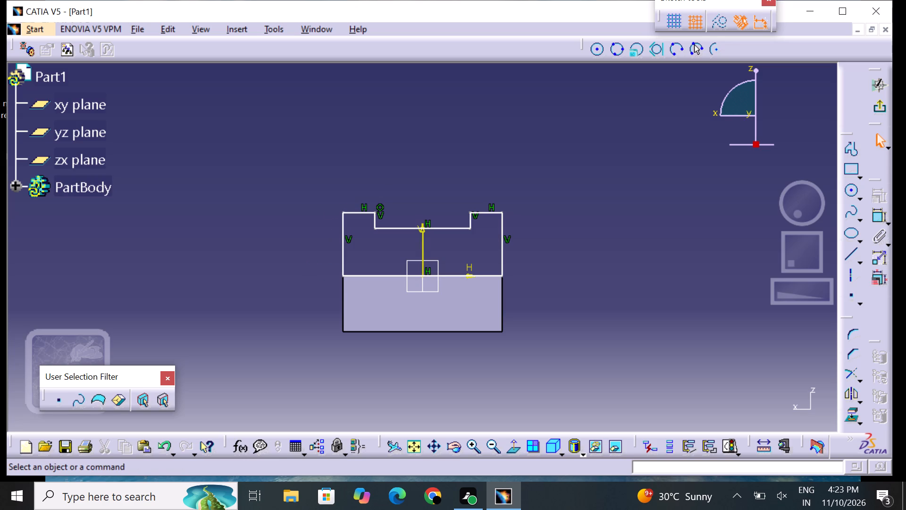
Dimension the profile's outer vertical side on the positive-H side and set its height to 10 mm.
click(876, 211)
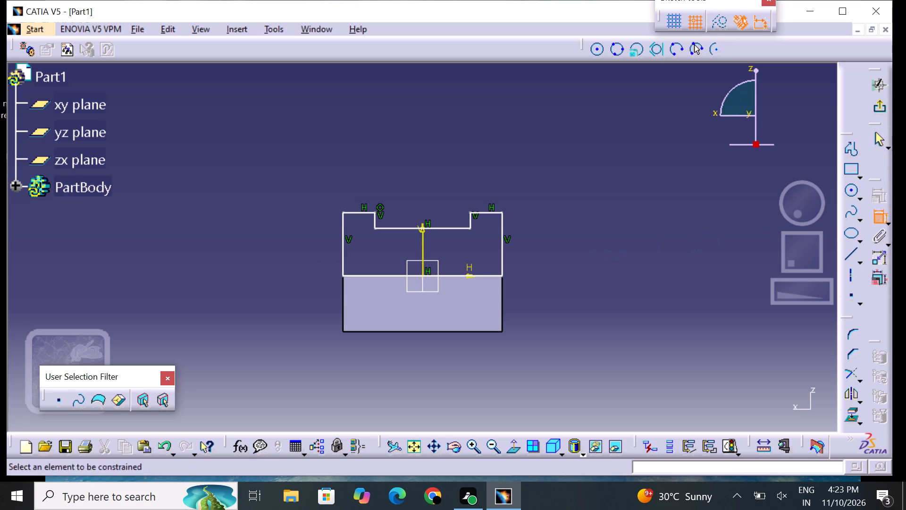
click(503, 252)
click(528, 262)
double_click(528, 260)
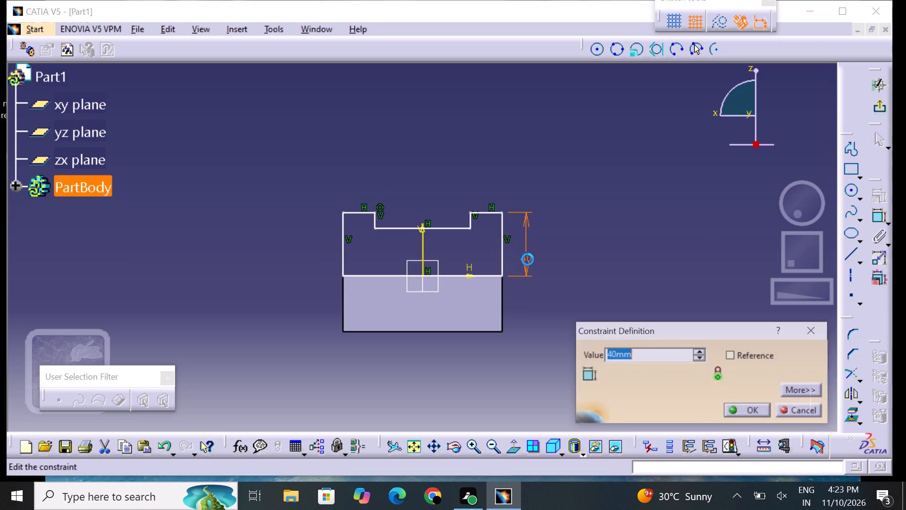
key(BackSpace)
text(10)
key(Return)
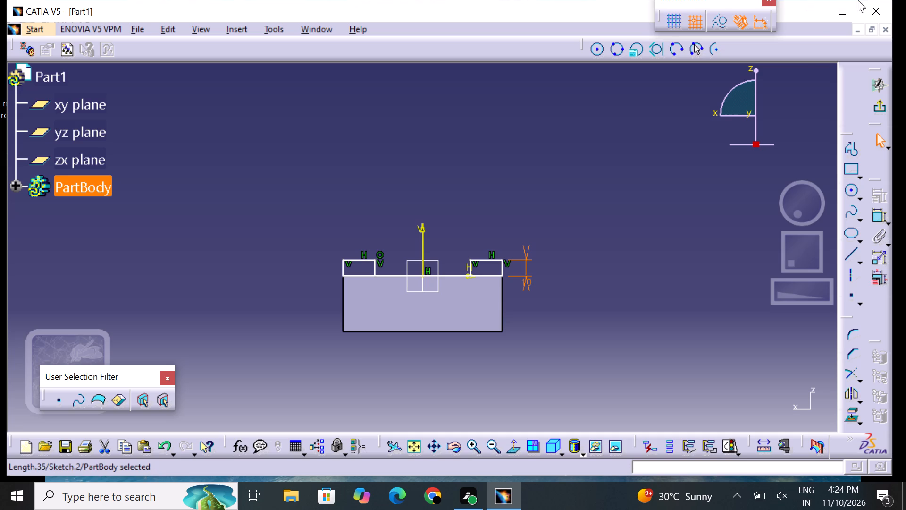
Delete the whole U-shaped profile together with its constraints from the sketch.
drag(194, 145, 614, 322)
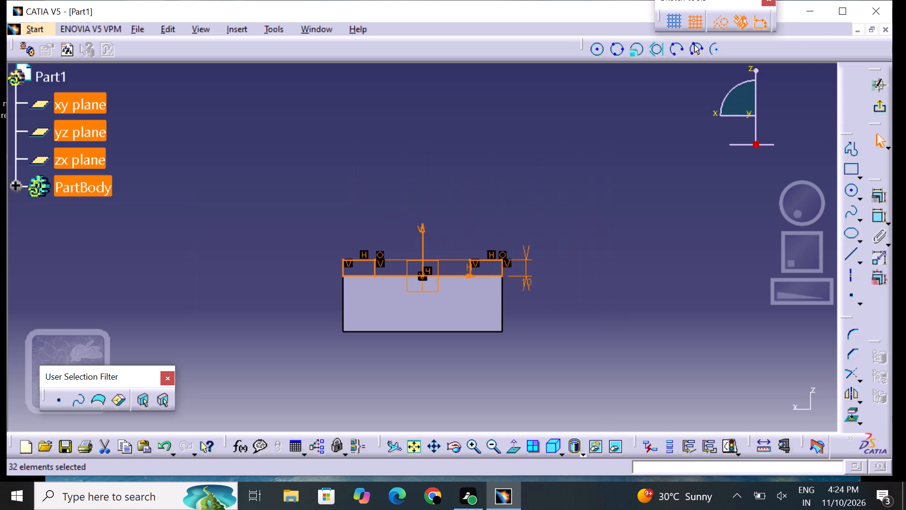
key(Delete)
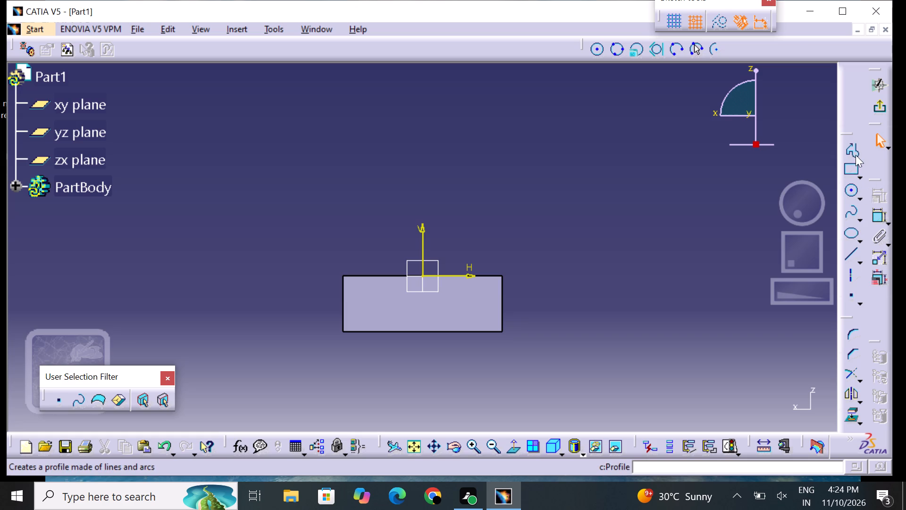
Sketch a closed U-shaped profile 40 mm above the block's top edge, 100 mm wide and 30 mm high, with a centred 60 by 10 mm recess.
click(854, 151)
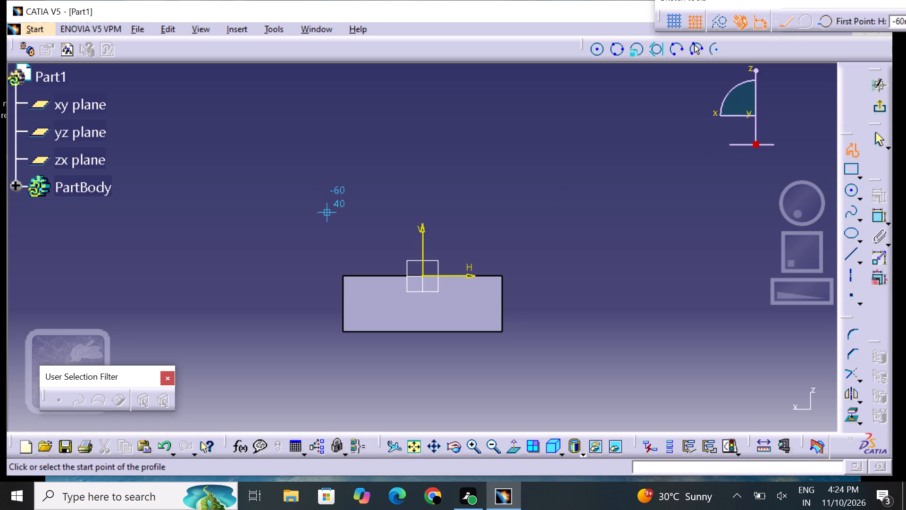
click(339, 209)
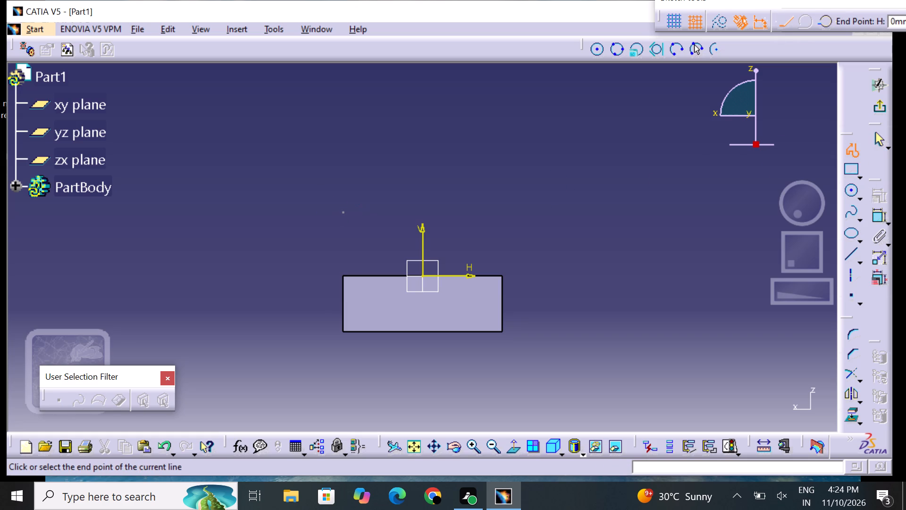
click(502, 213)
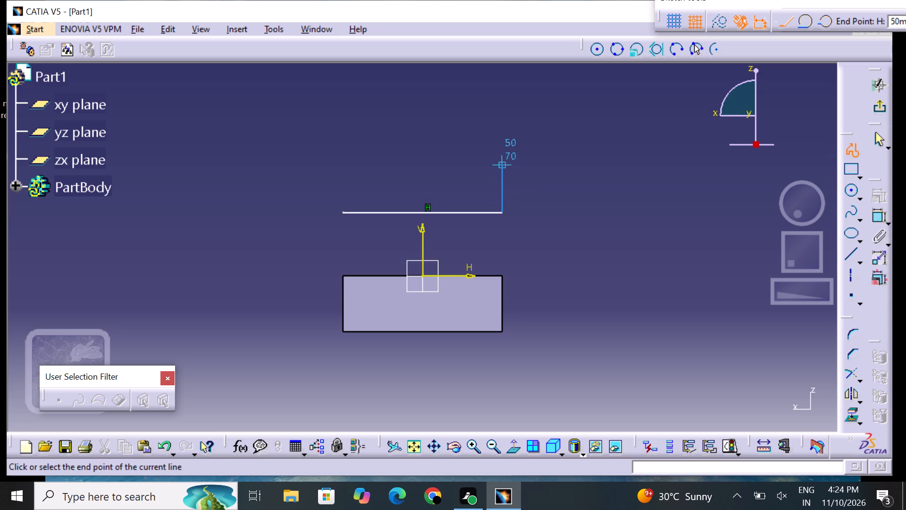
click(503, 162)
click(473, 166)
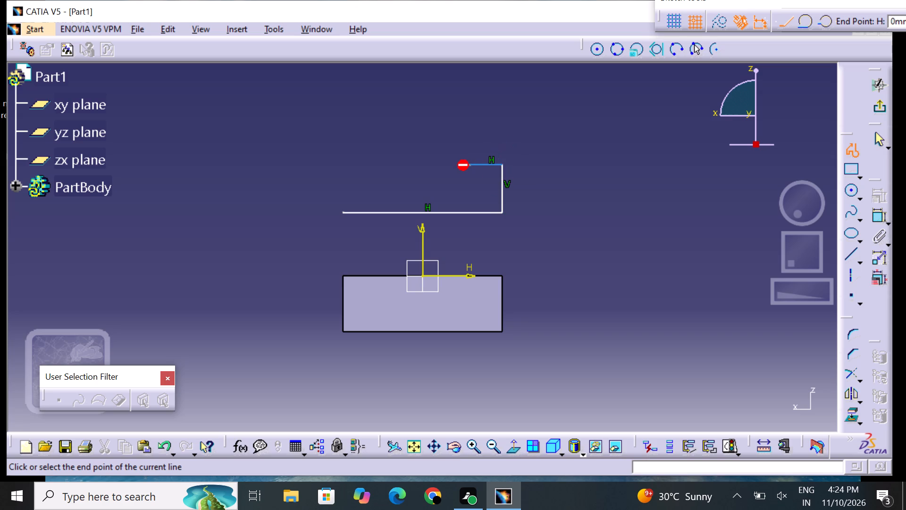
drag(470, 174, 464, 175)
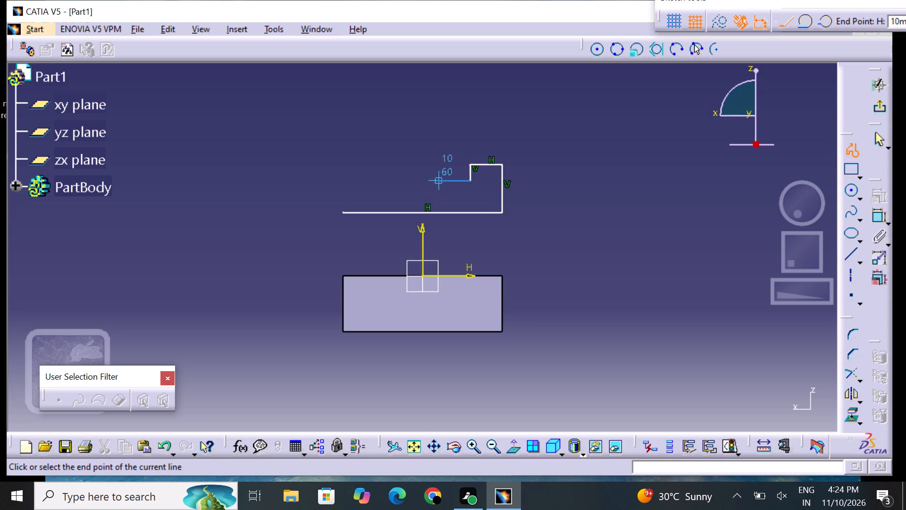
click(382, 175)
click(375, 163)
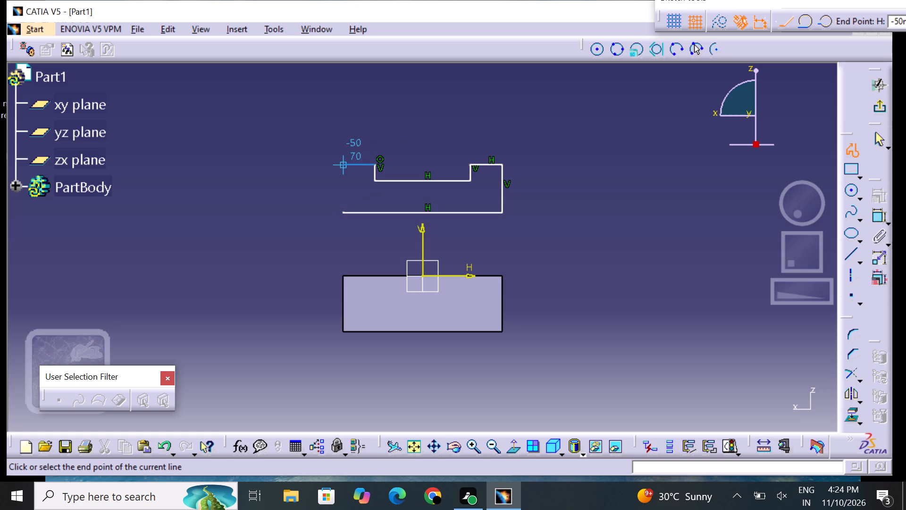
click(341, 170)
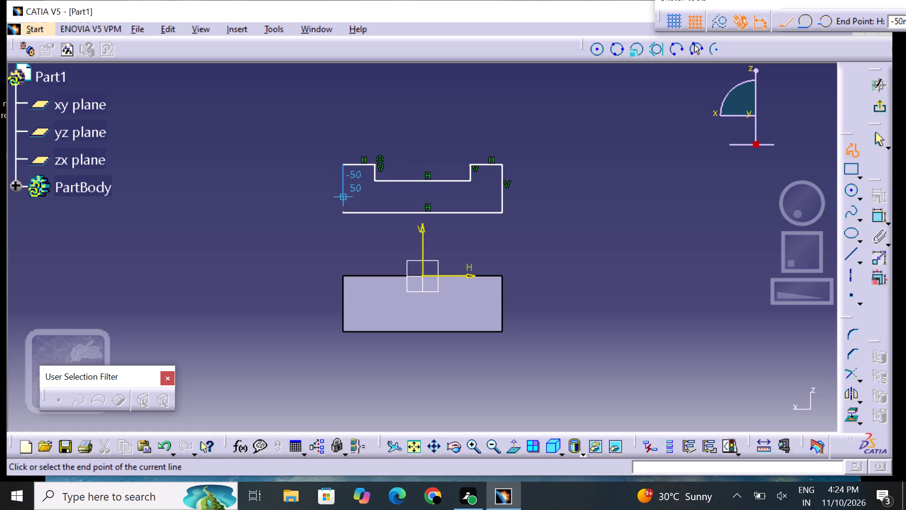
click(343, 212)
click(342, 232)
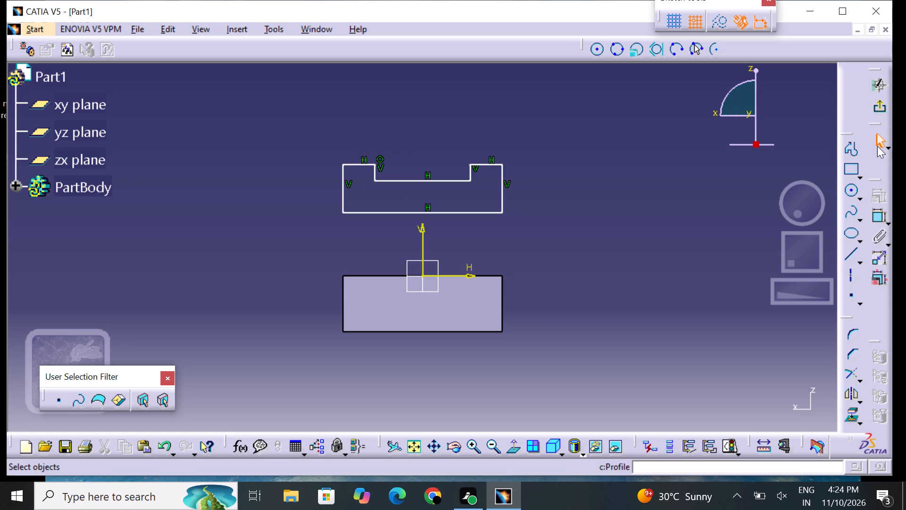
Constrain the profile's bottom line to be coincident with the block's top edge.
click(874, 215)
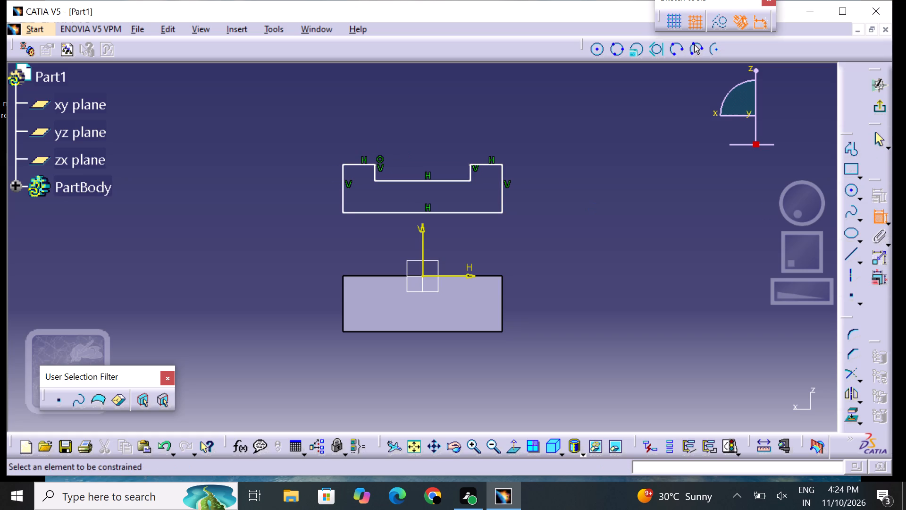
click(464, 212)
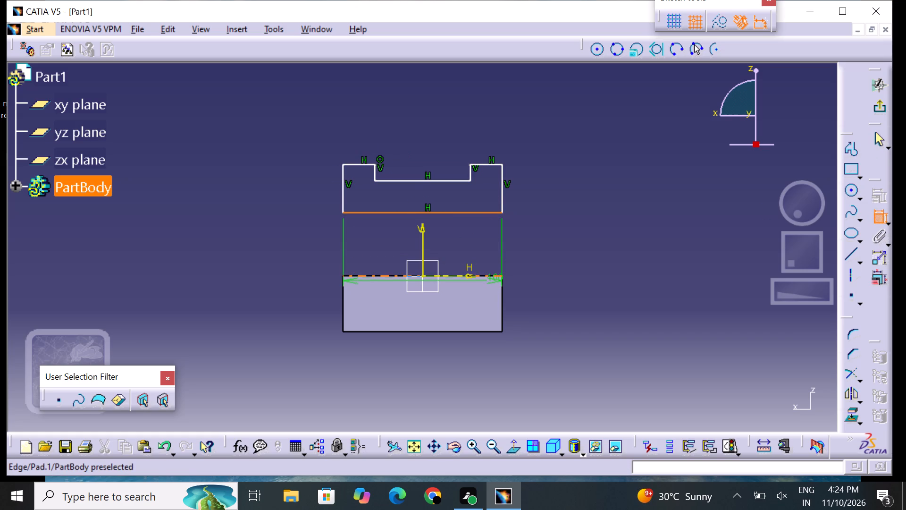
click(493, 278)
right_click(491, 263)
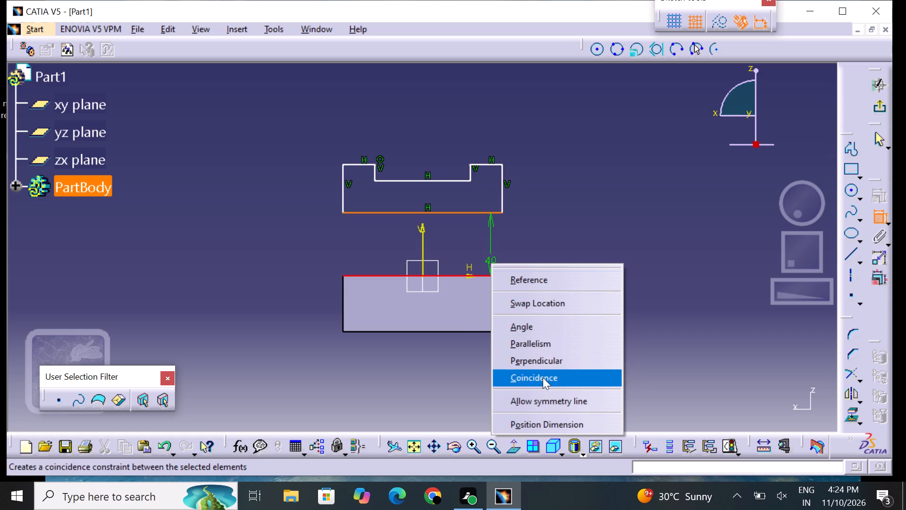
click(543, 377)
click(583, 309)
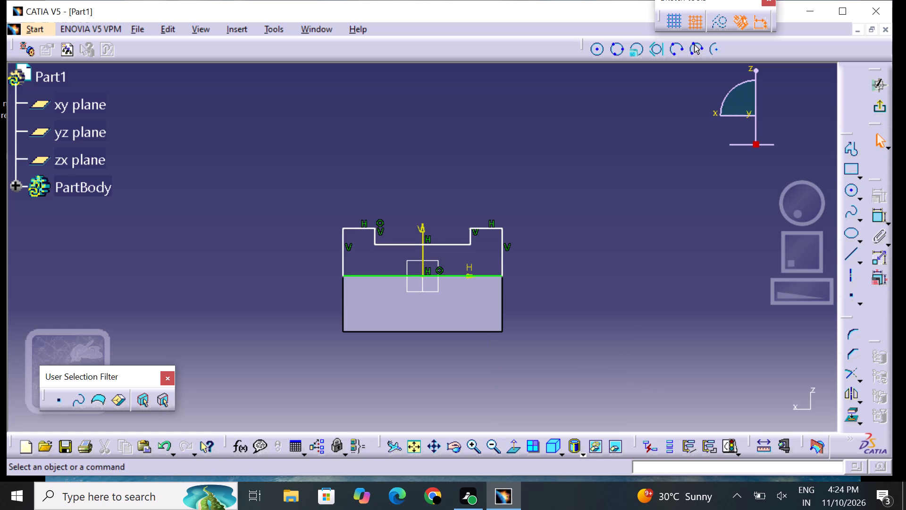
Dimension the height of the profile's outer vertical side on the positive-H side.
drag(881, 215, 876, 221)
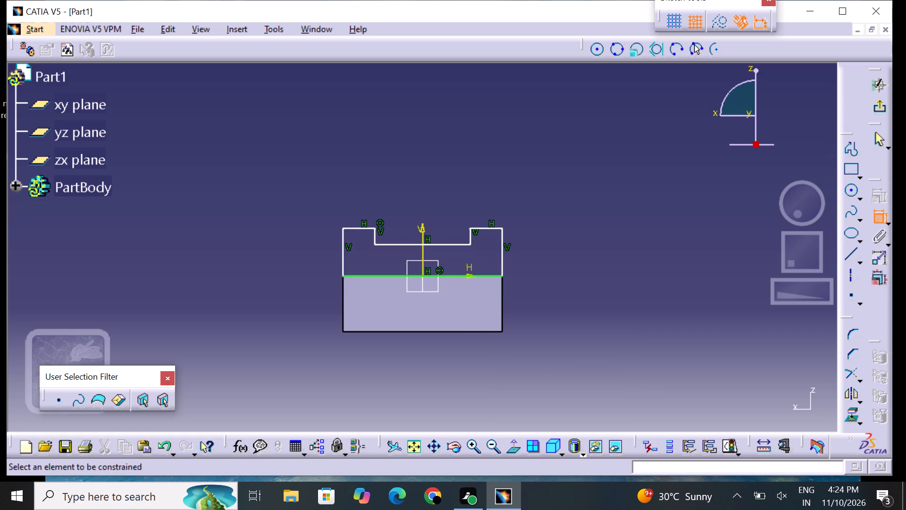
click(500, 257)
click(528, 256)
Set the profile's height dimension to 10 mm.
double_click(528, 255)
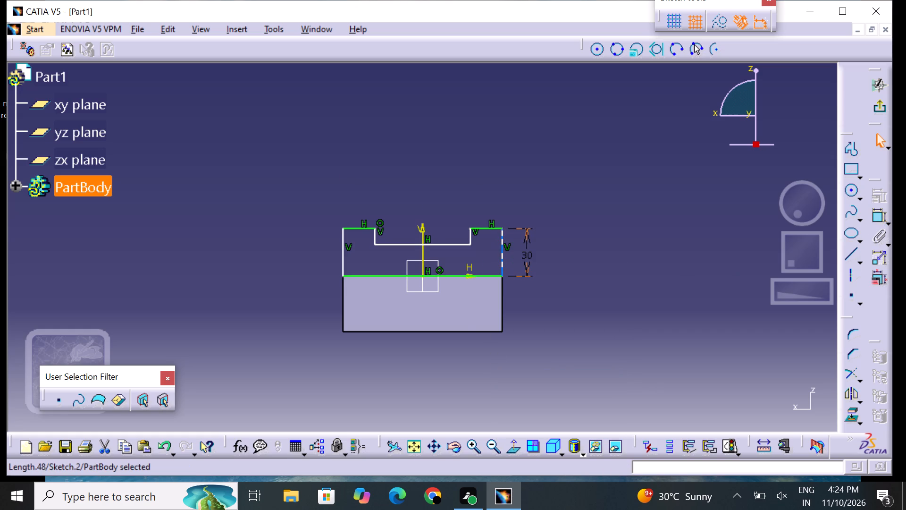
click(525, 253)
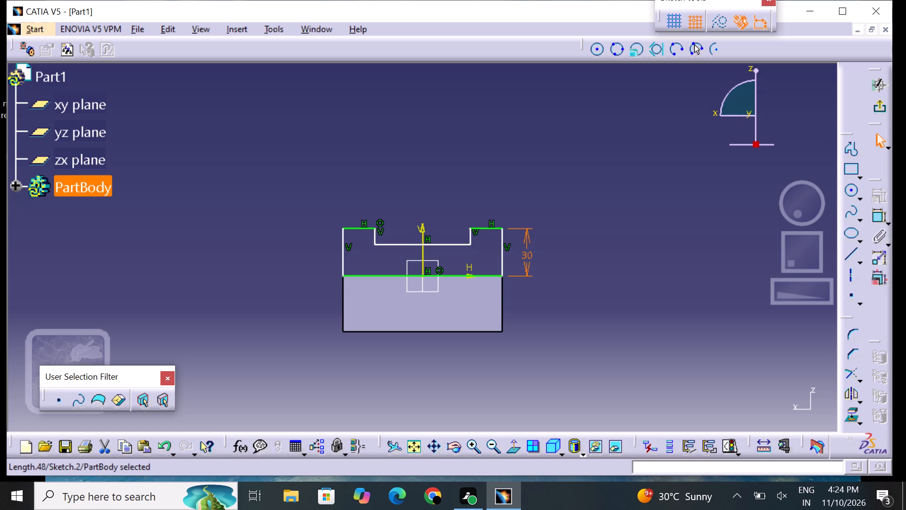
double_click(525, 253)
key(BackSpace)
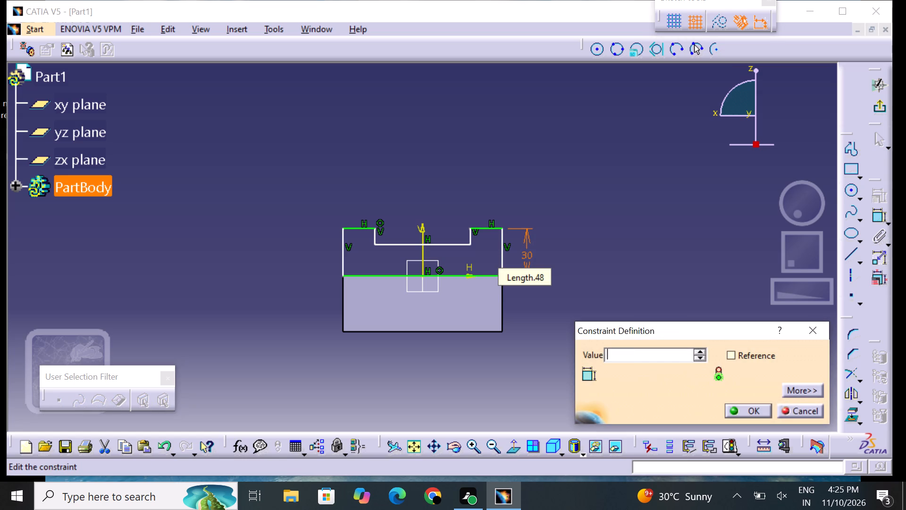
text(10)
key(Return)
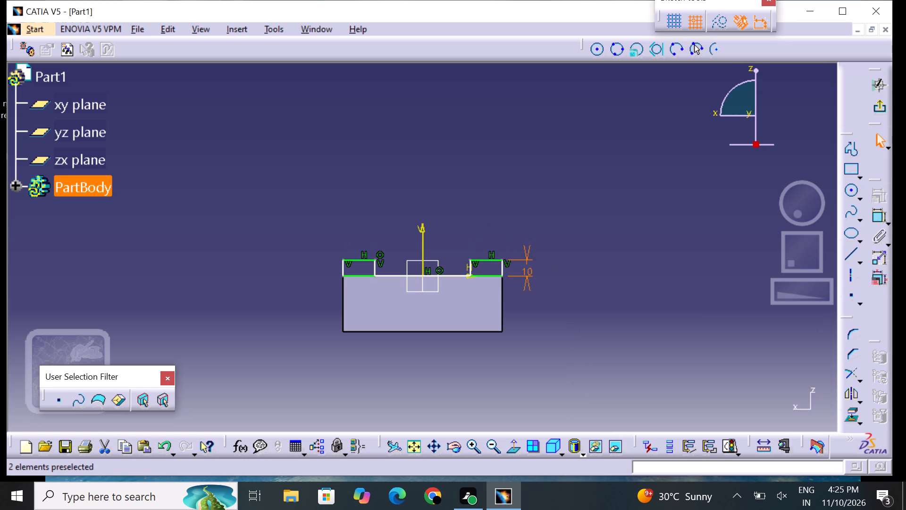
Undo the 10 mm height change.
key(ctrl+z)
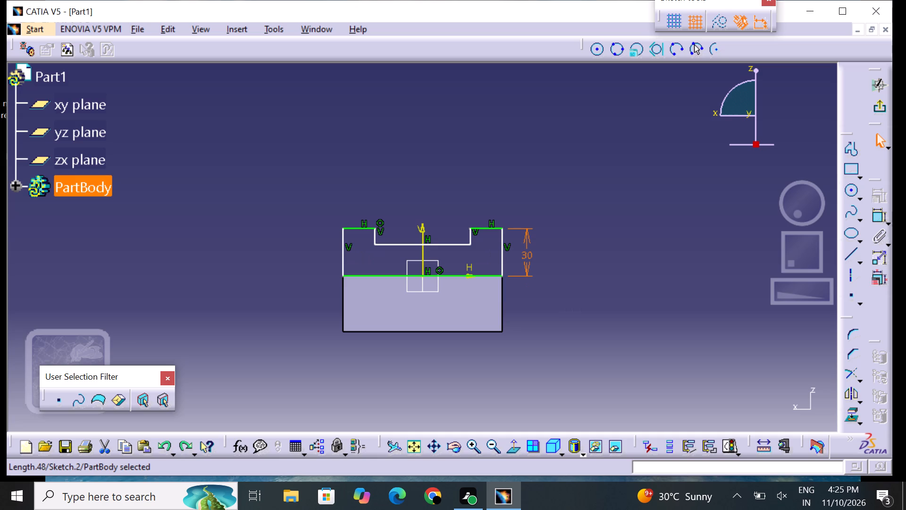
Set the profile's overall height dimension to 10 mm.
triple_click(474, 442)
click(474, 441)
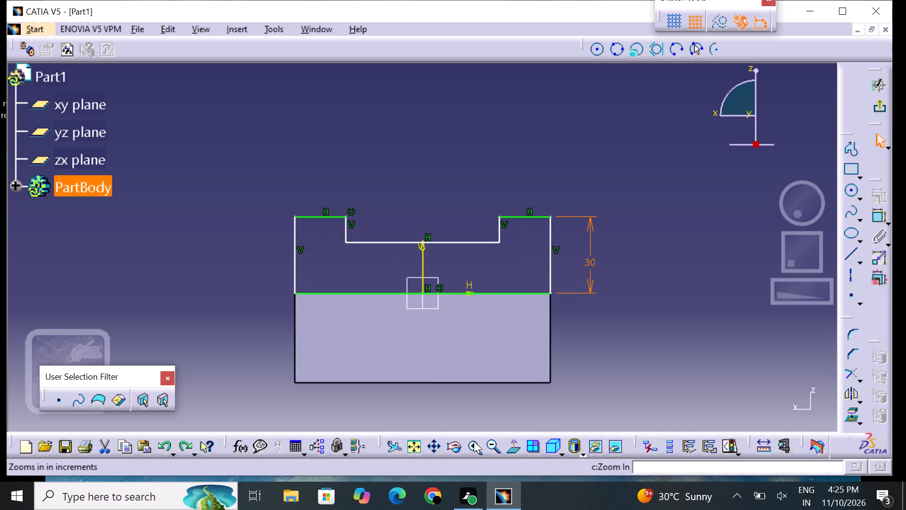
double_click(474, 441)
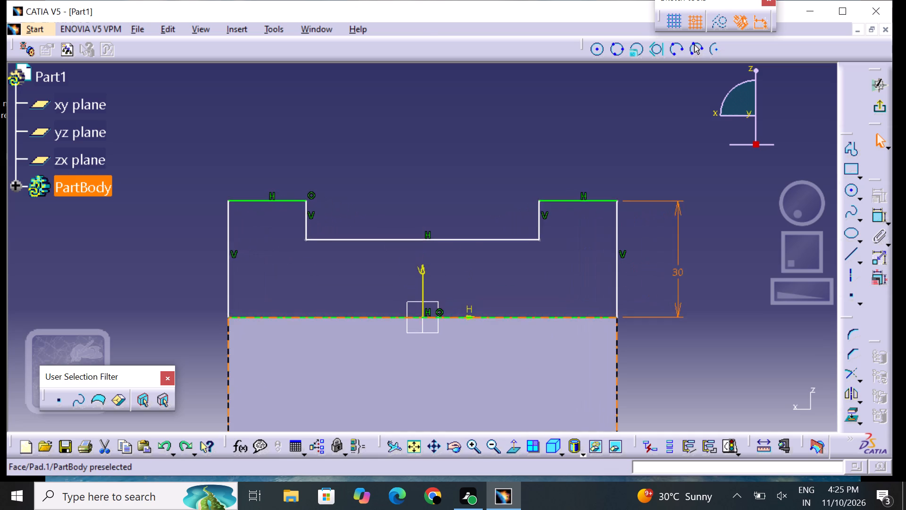
middle_drag(505, 329, 445, 247)
click(475, 447)
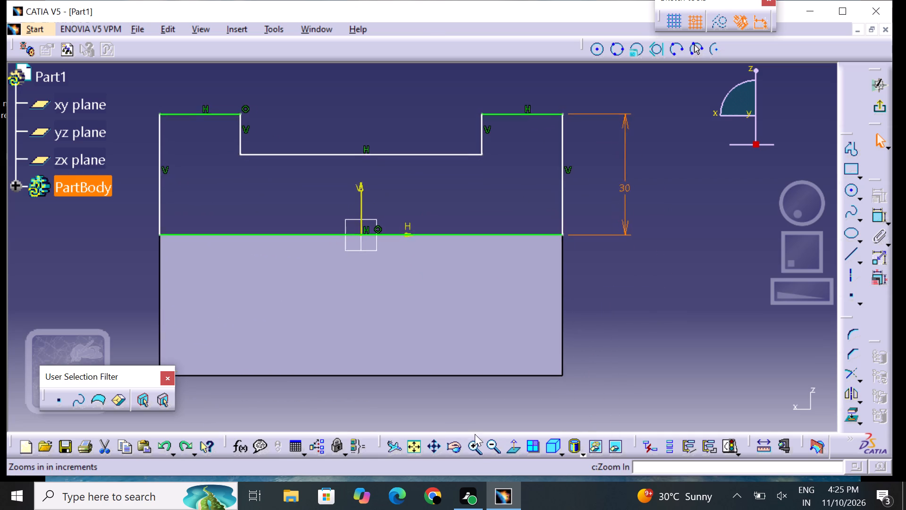
middle_drag(489, 287, 532, 334)
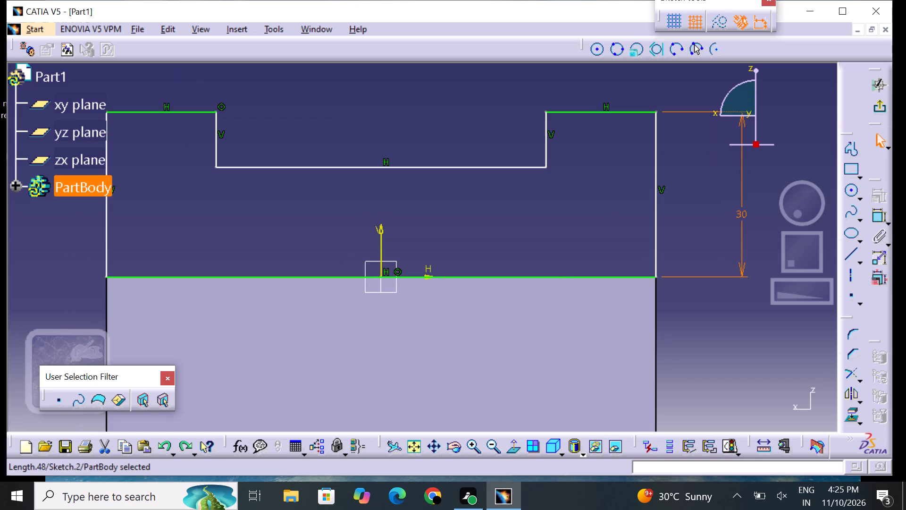
double_click(739, 205)
key(BackSpace)
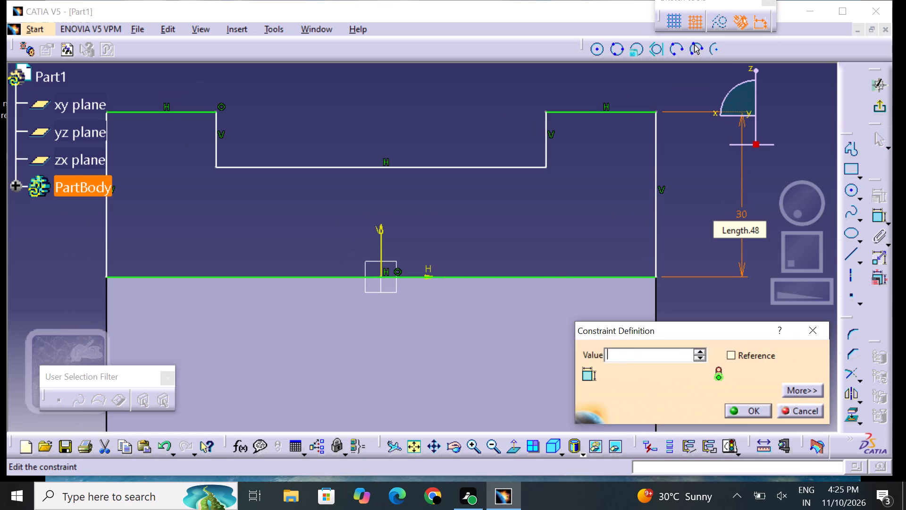
text(10)
key(Return)
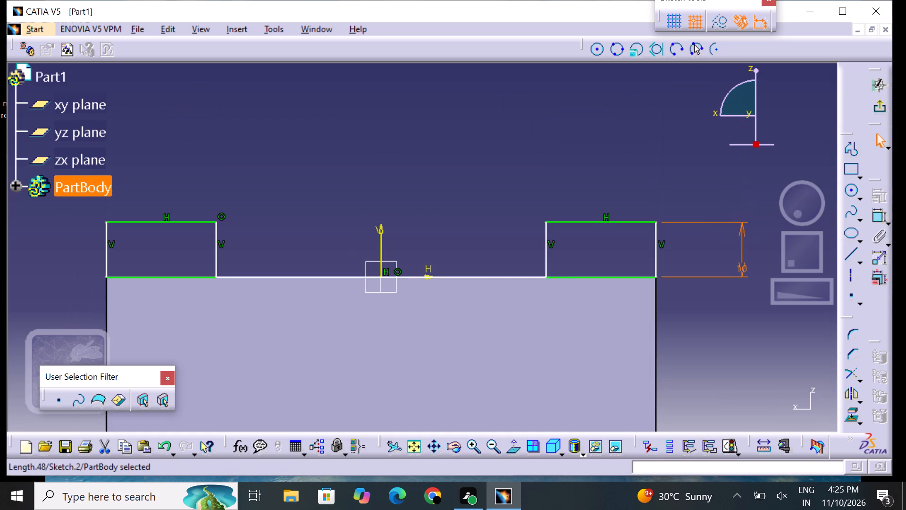
click(702, 179)
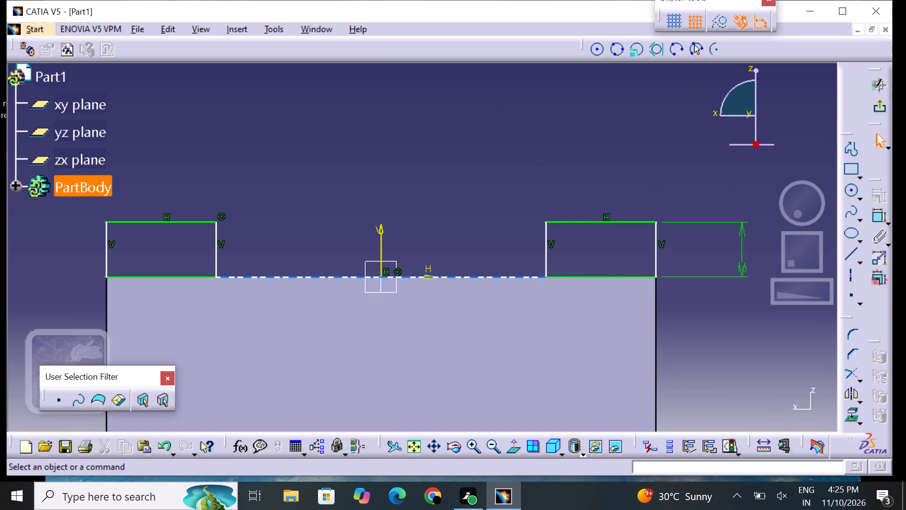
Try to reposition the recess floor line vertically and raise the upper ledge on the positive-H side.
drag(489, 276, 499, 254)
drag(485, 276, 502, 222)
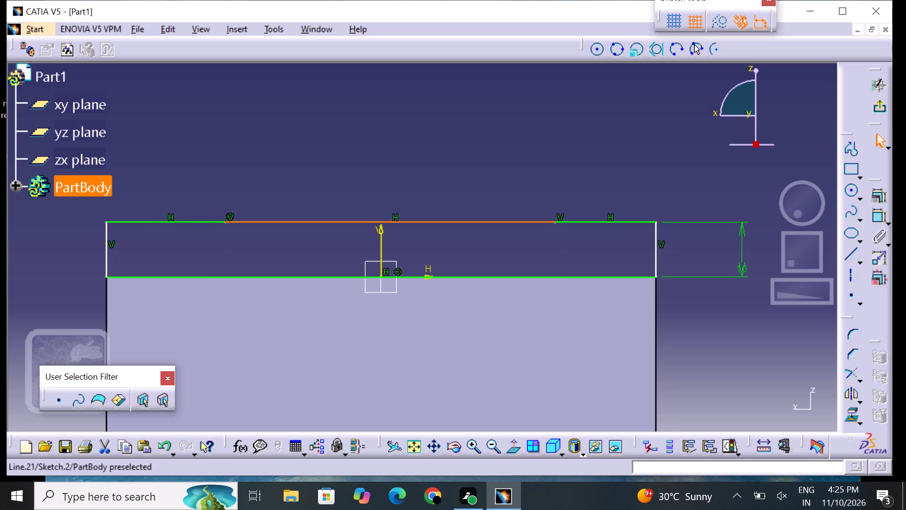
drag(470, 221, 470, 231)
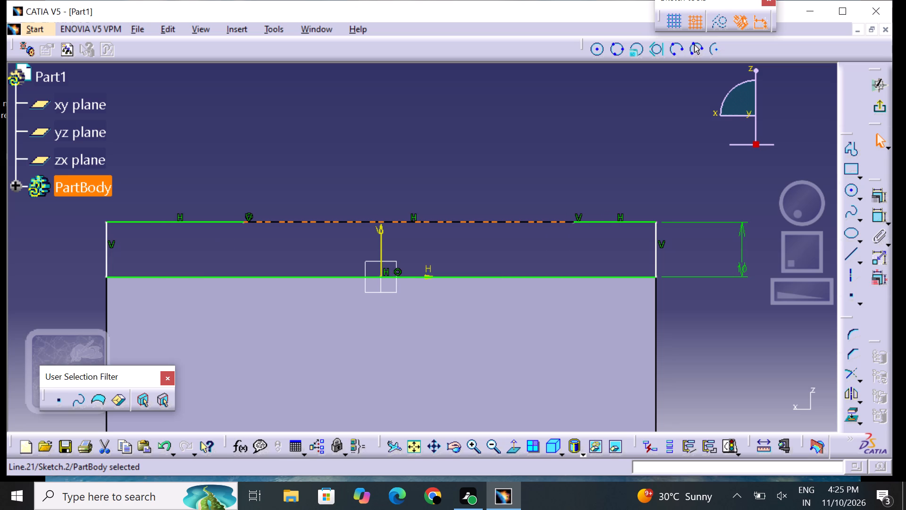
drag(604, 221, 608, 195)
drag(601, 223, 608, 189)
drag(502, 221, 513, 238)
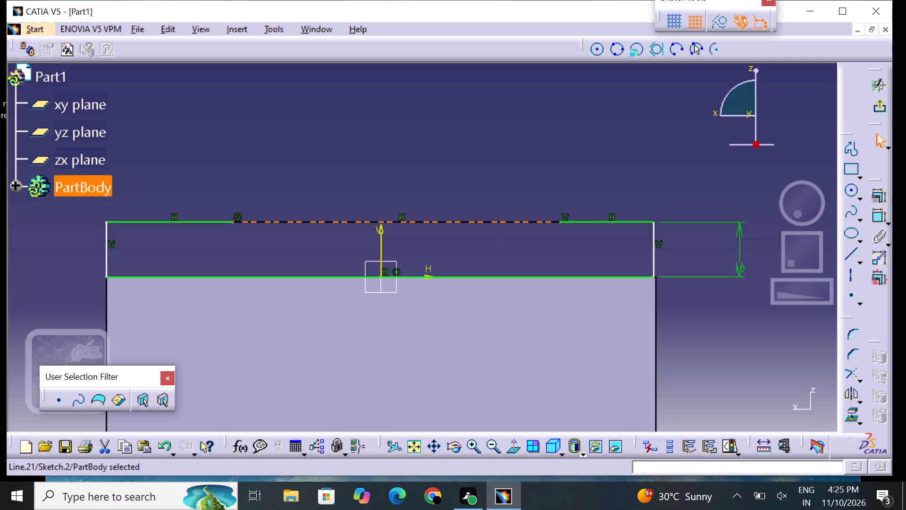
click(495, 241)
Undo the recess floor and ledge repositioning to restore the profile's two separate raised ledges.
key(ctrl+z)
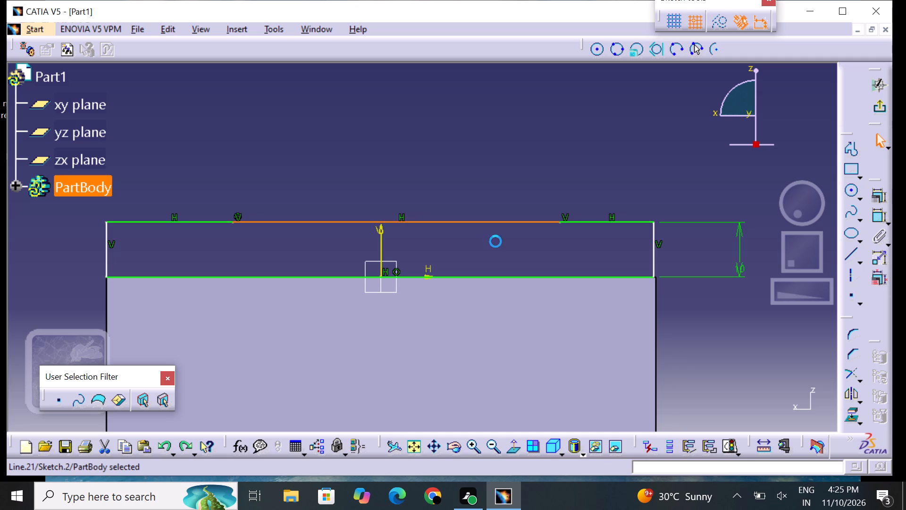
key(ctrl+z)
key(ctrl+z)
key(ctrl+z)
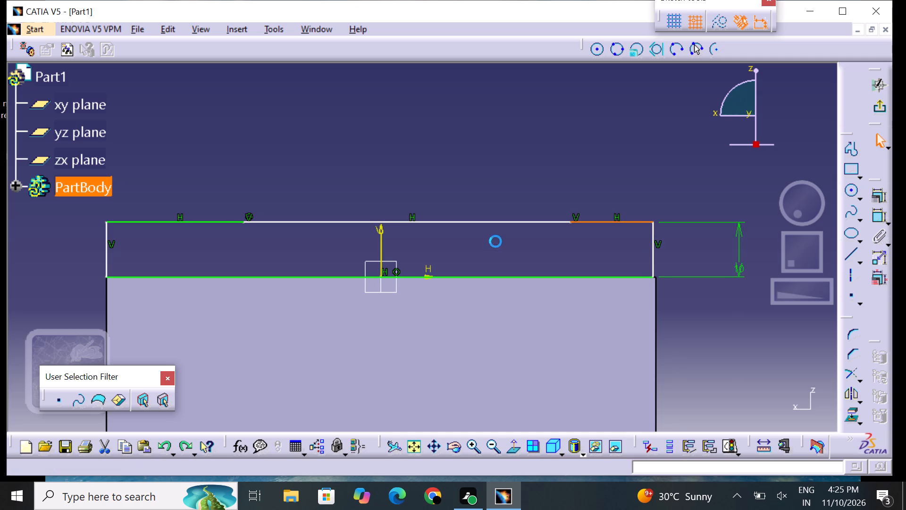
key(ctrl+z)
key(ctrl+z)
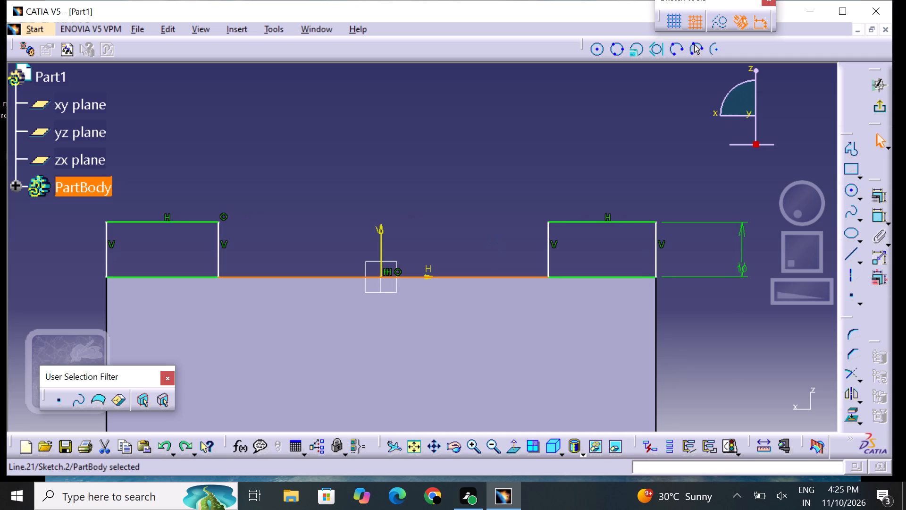
Dimension the recess's vertical side on the negative-H side and set its depth to 5 mm.
click(217, 257)
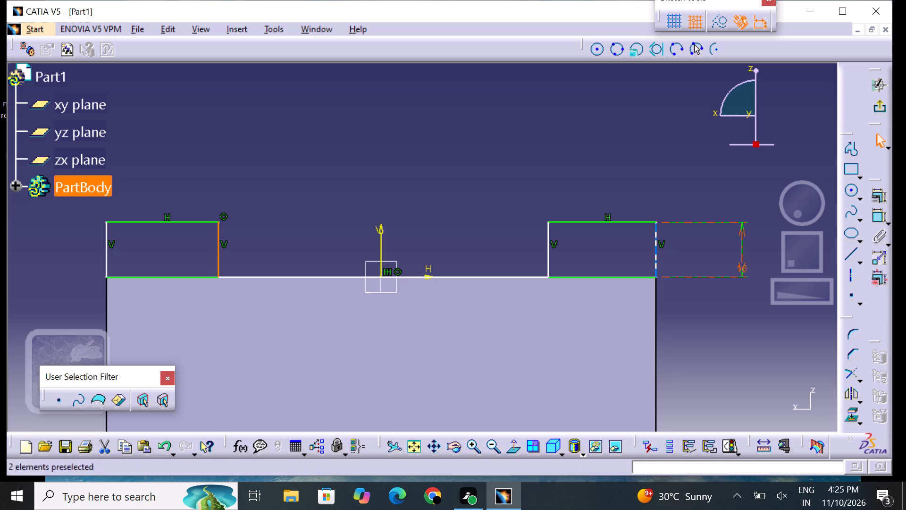
click(881, 217)
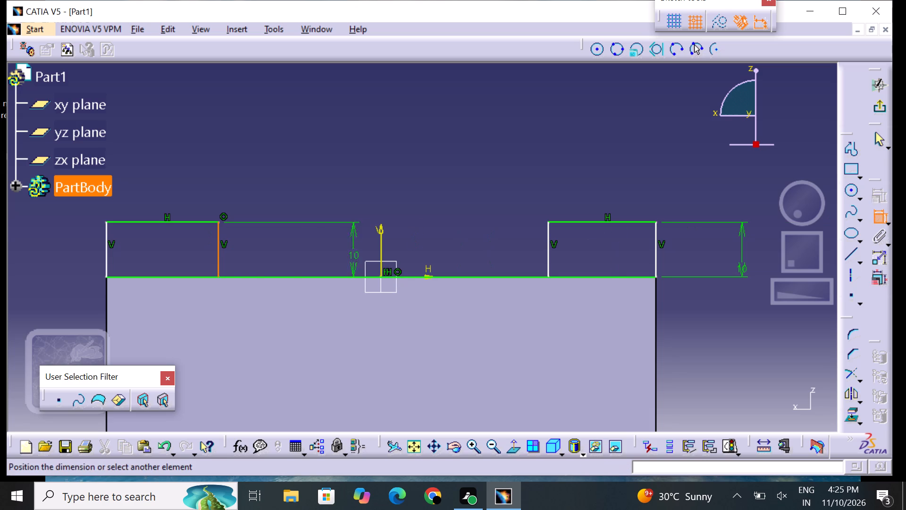
click(243, 247)
double_click(241, 246)
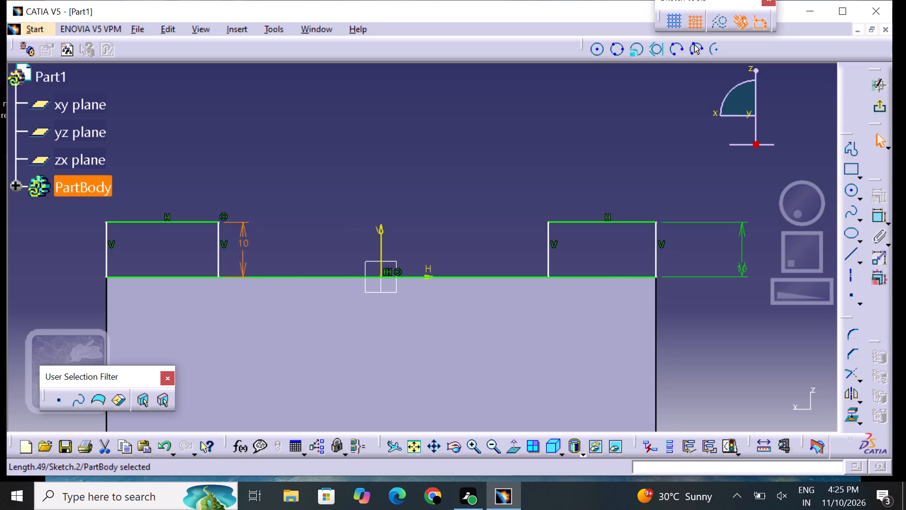
key(BackSpace)
key(5)
key(Return)
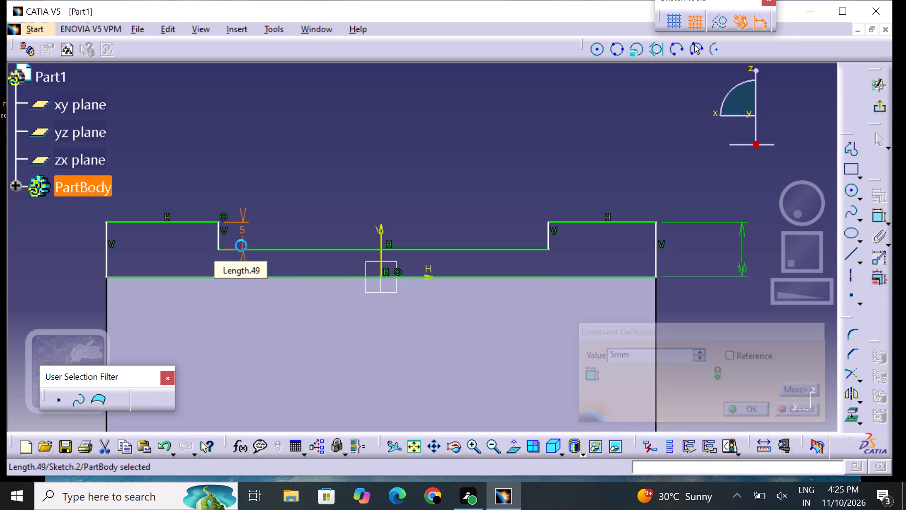
click(293, 192)
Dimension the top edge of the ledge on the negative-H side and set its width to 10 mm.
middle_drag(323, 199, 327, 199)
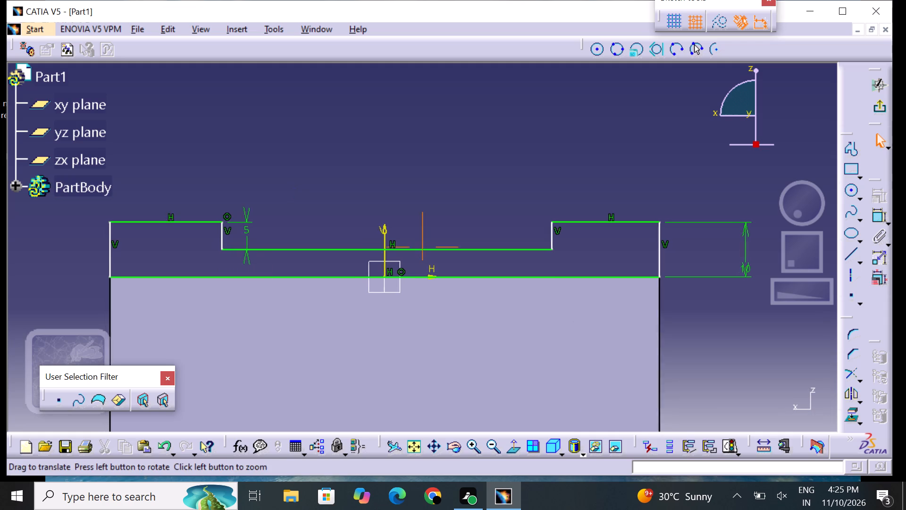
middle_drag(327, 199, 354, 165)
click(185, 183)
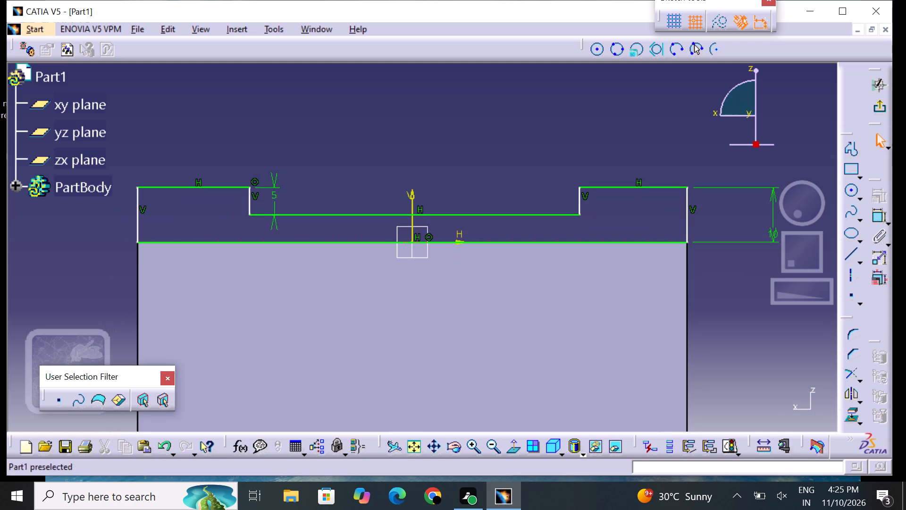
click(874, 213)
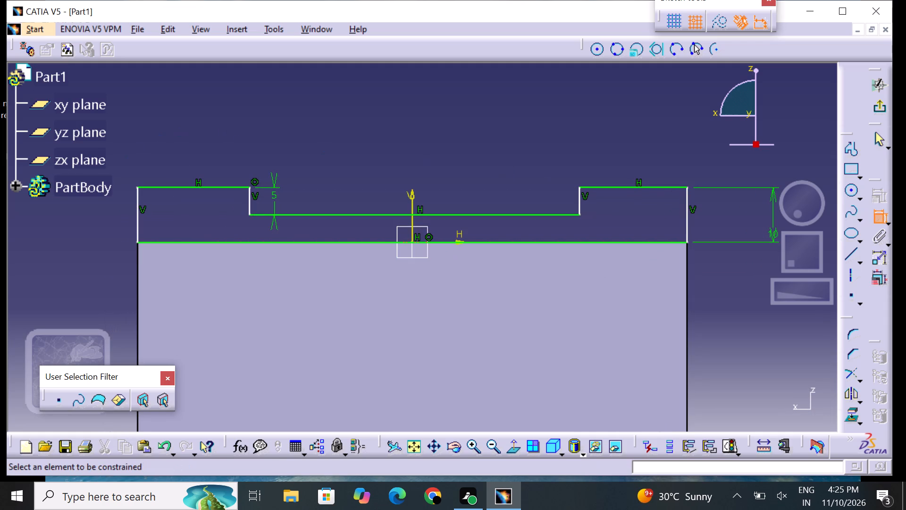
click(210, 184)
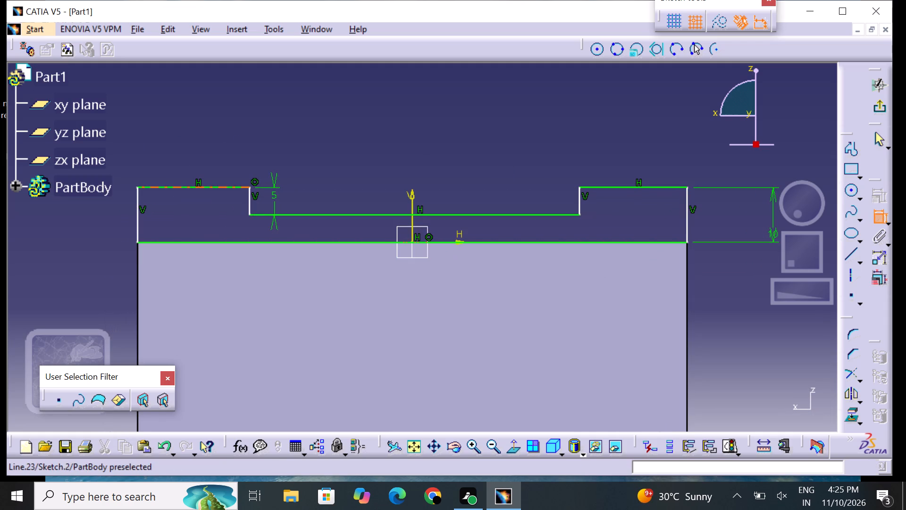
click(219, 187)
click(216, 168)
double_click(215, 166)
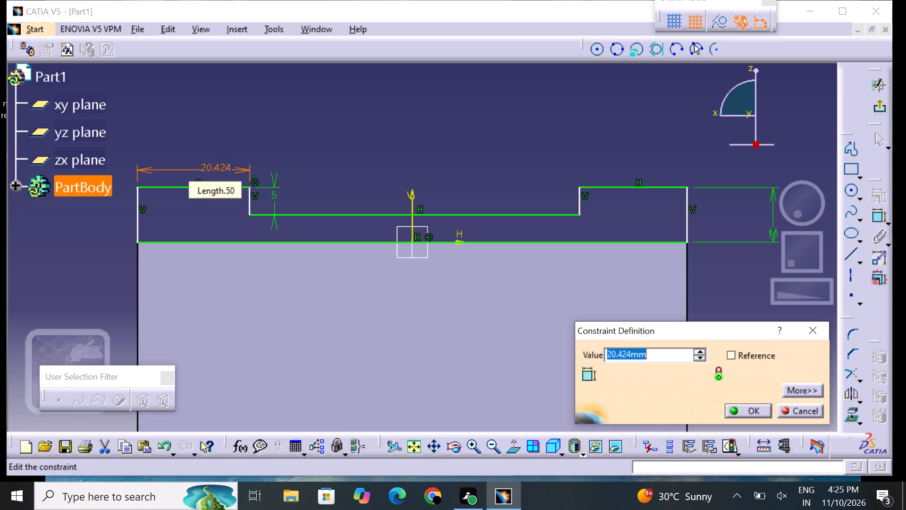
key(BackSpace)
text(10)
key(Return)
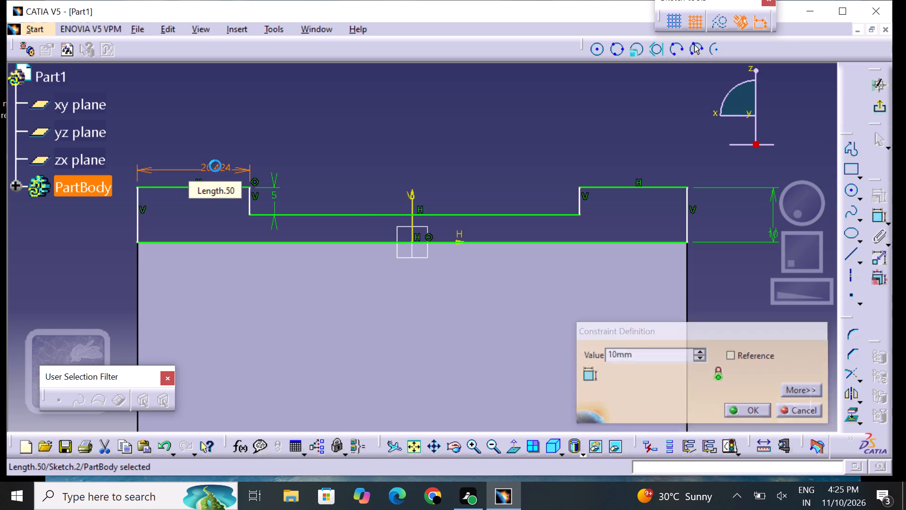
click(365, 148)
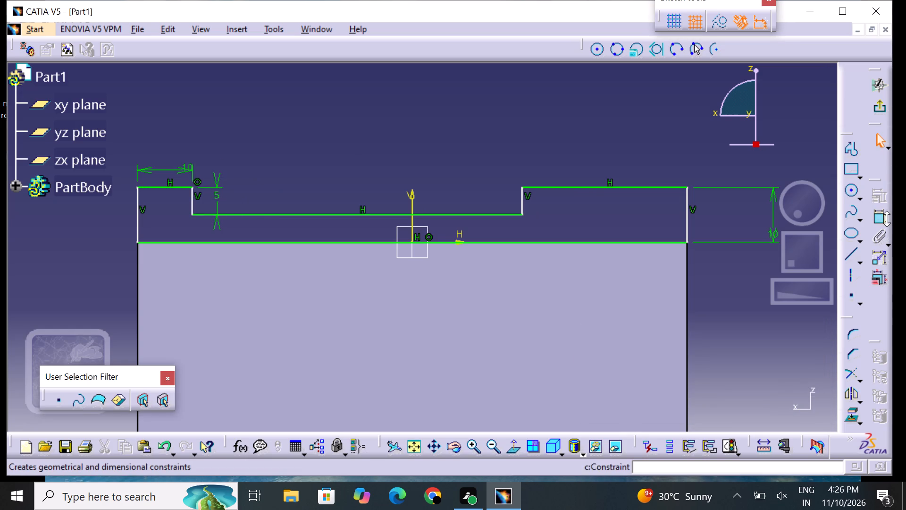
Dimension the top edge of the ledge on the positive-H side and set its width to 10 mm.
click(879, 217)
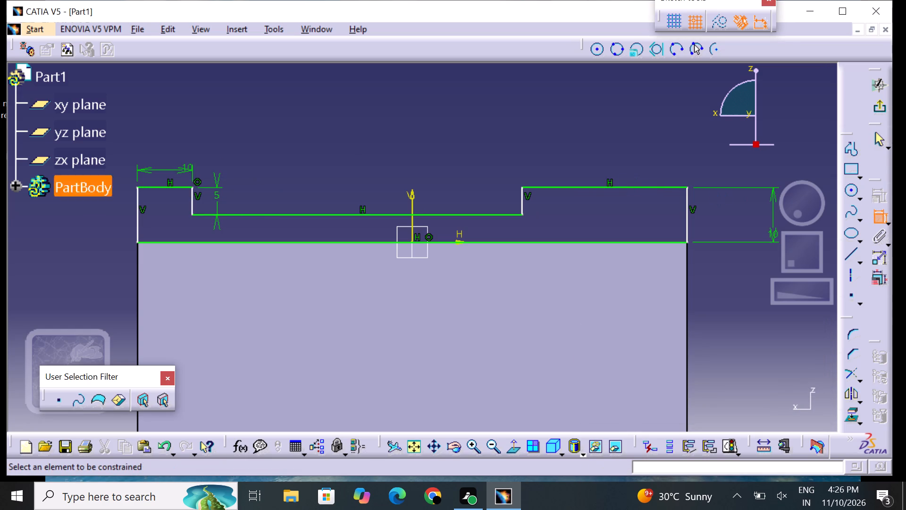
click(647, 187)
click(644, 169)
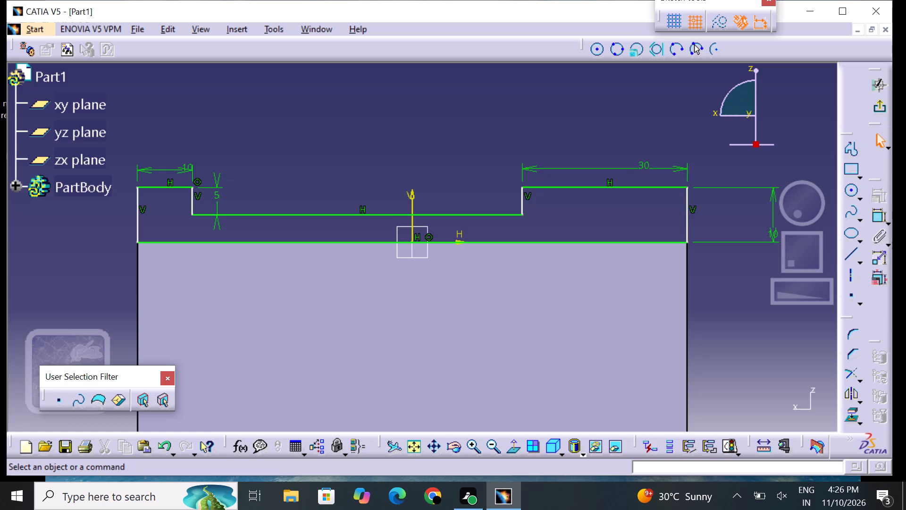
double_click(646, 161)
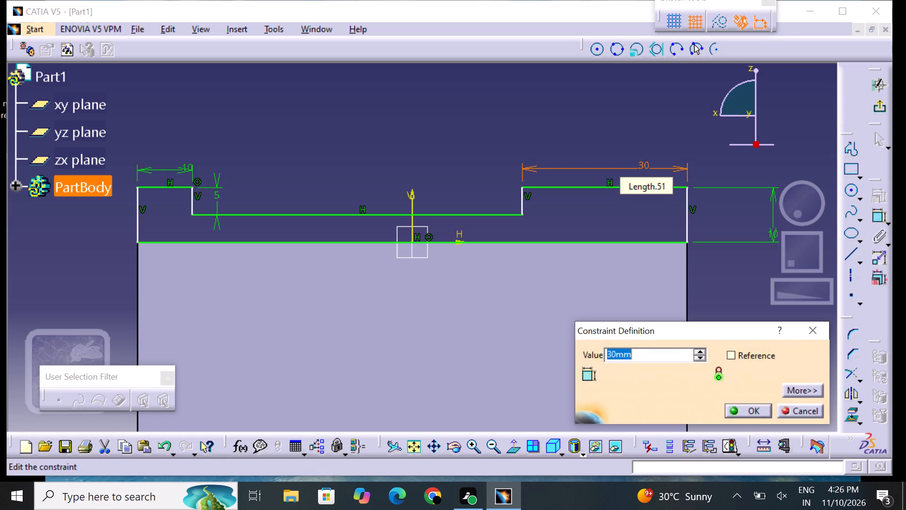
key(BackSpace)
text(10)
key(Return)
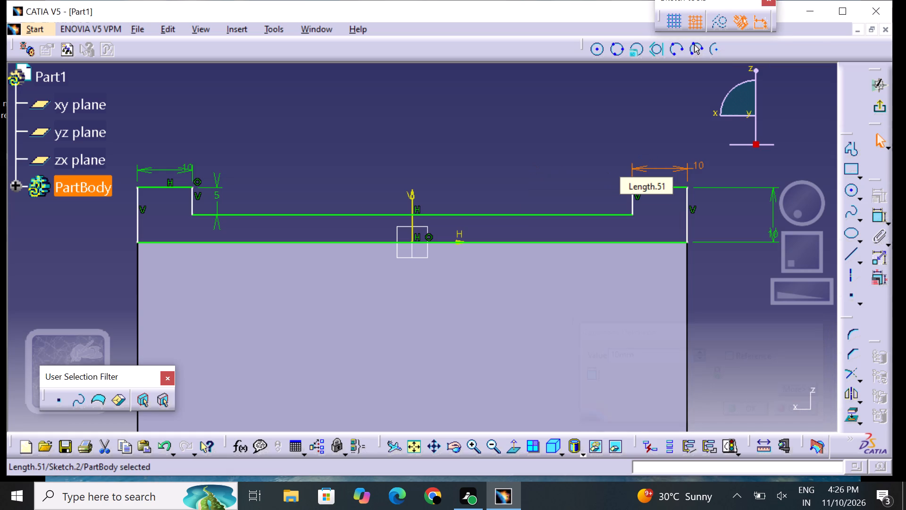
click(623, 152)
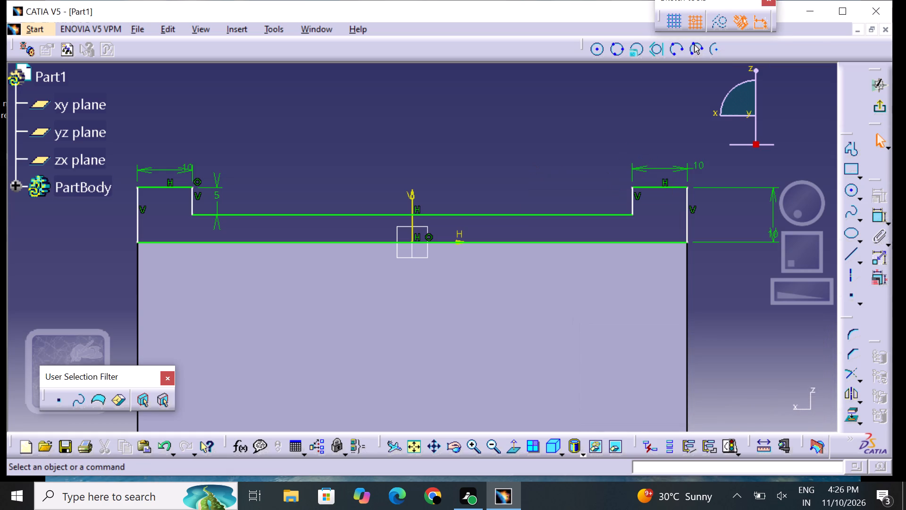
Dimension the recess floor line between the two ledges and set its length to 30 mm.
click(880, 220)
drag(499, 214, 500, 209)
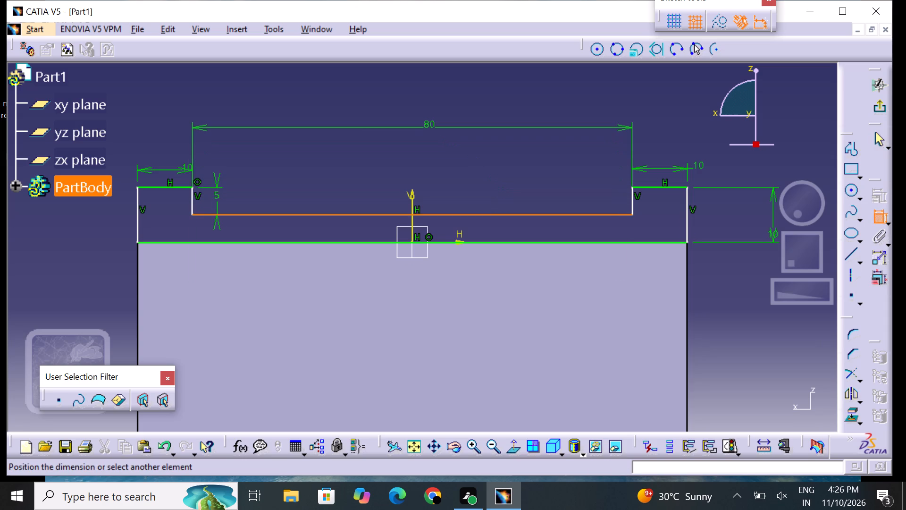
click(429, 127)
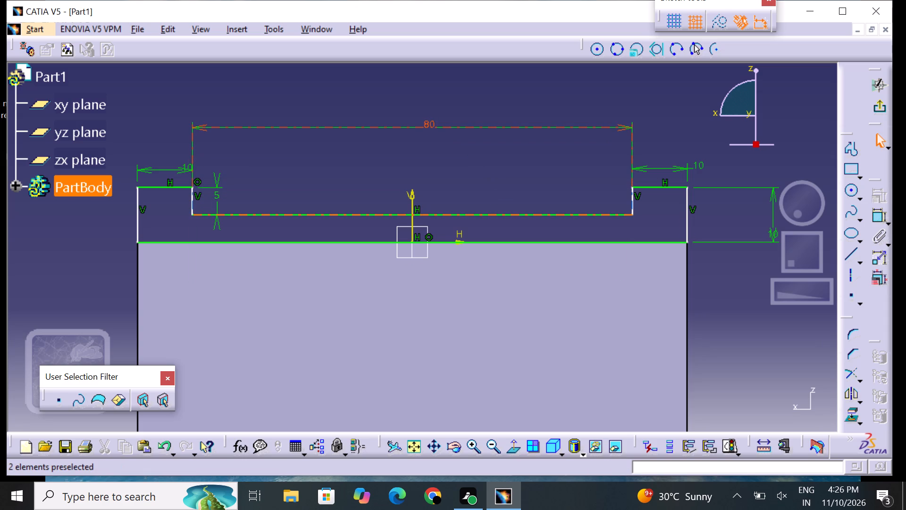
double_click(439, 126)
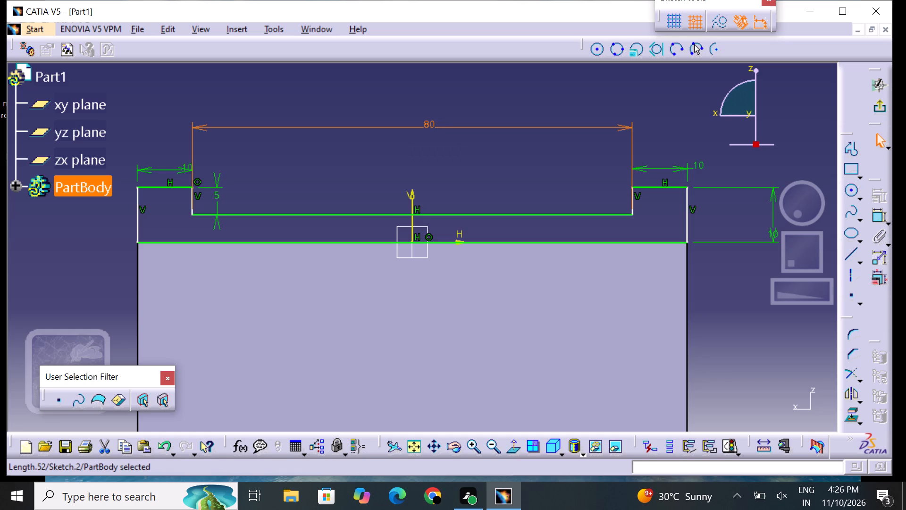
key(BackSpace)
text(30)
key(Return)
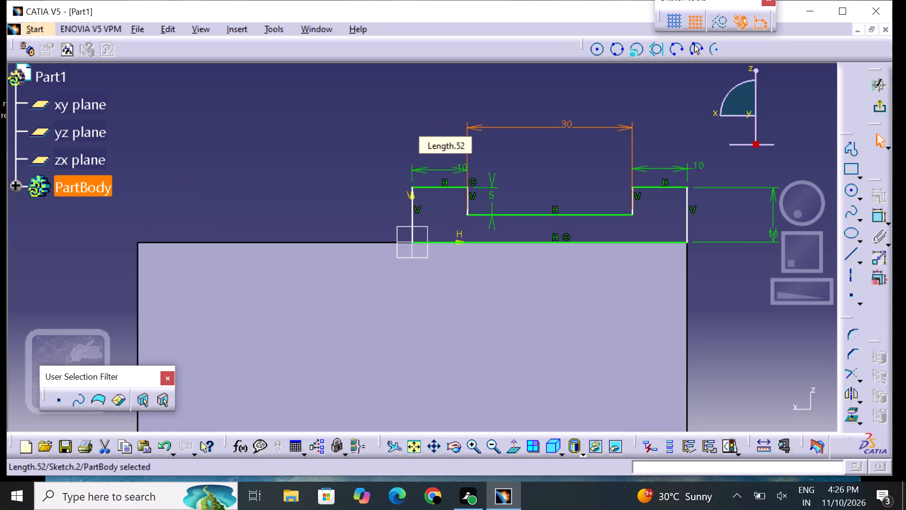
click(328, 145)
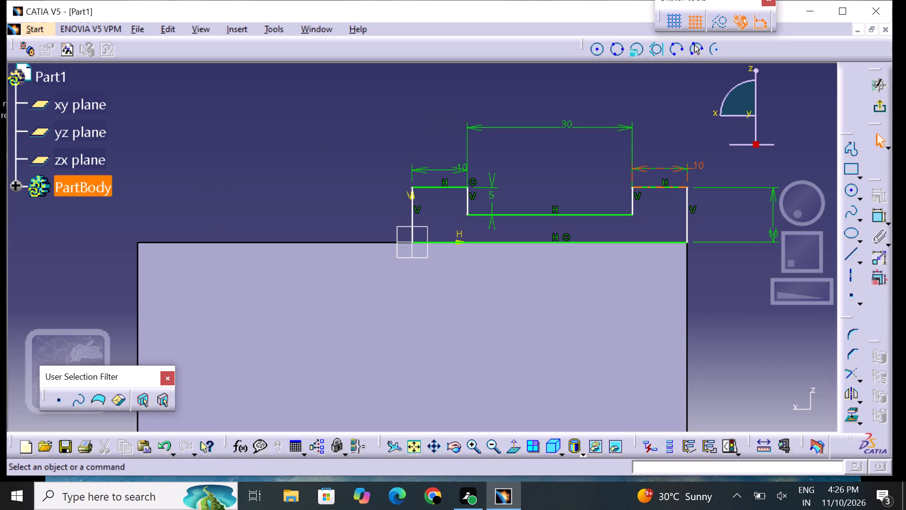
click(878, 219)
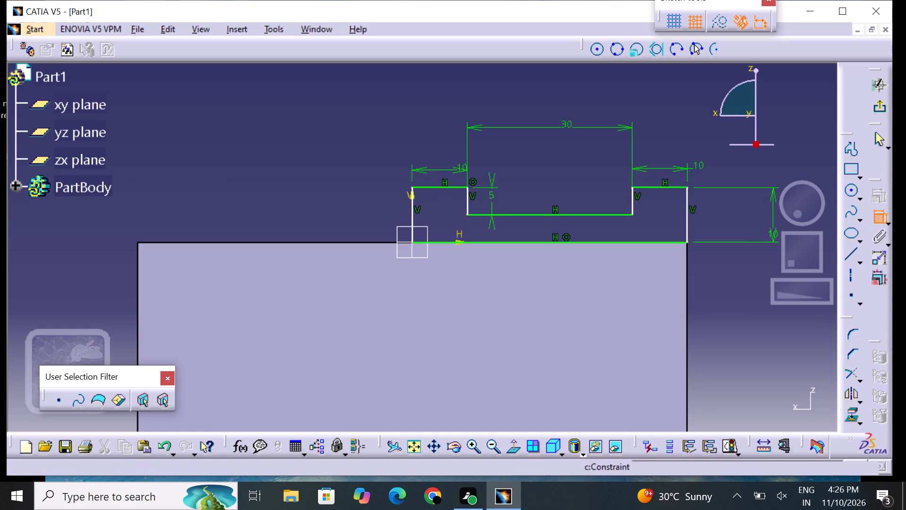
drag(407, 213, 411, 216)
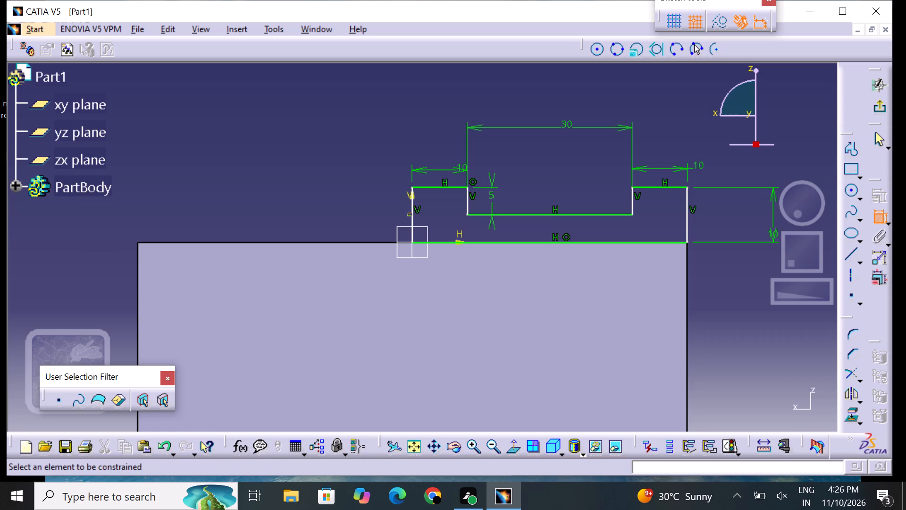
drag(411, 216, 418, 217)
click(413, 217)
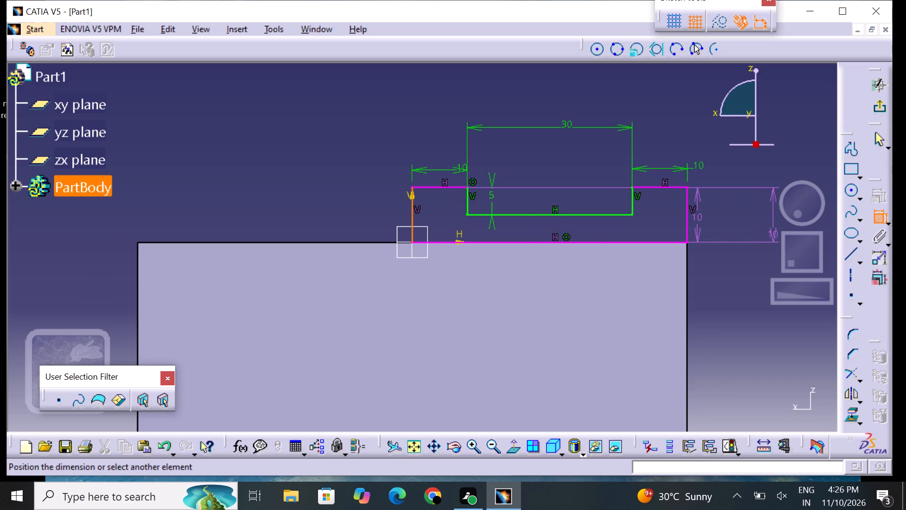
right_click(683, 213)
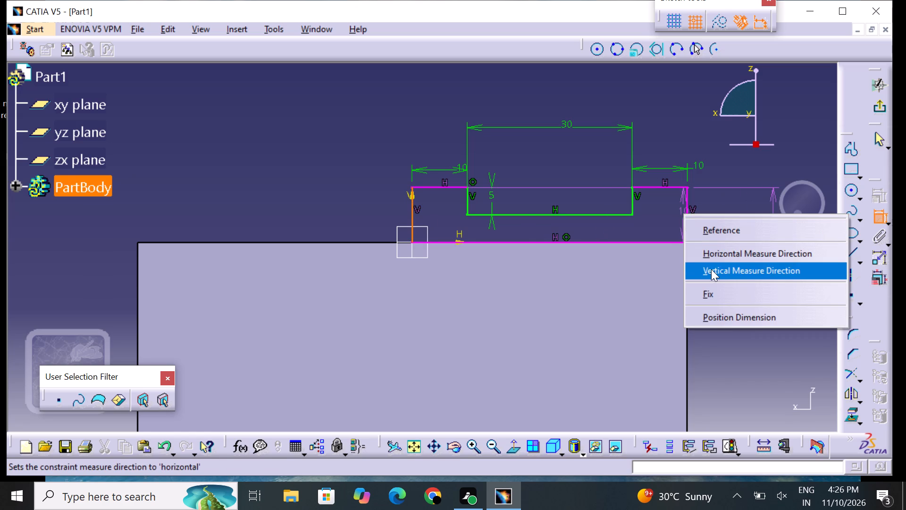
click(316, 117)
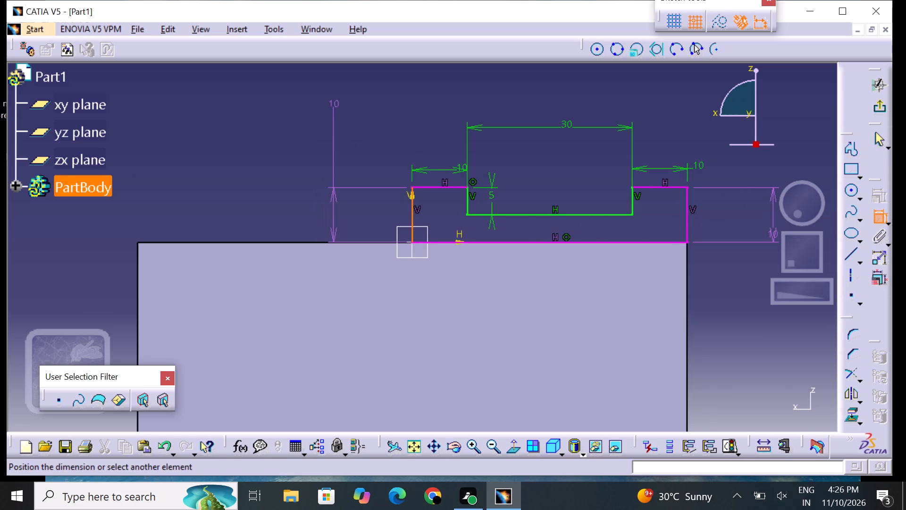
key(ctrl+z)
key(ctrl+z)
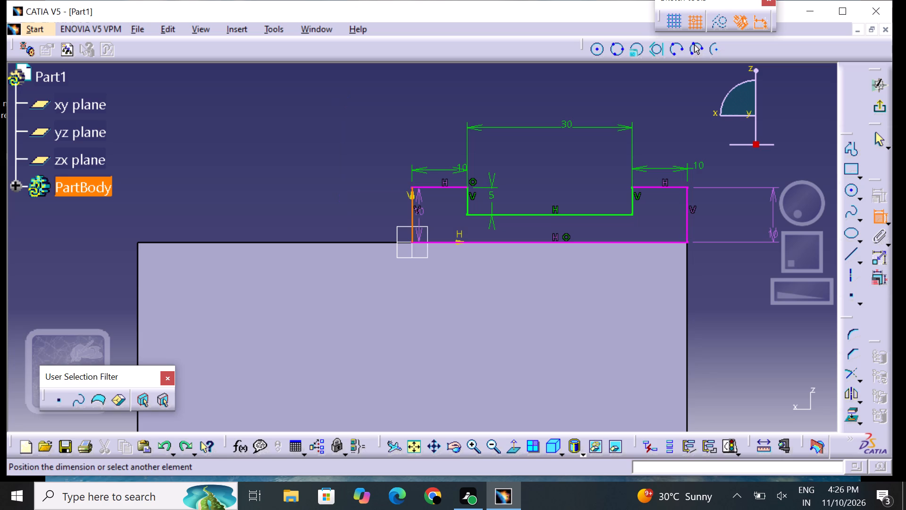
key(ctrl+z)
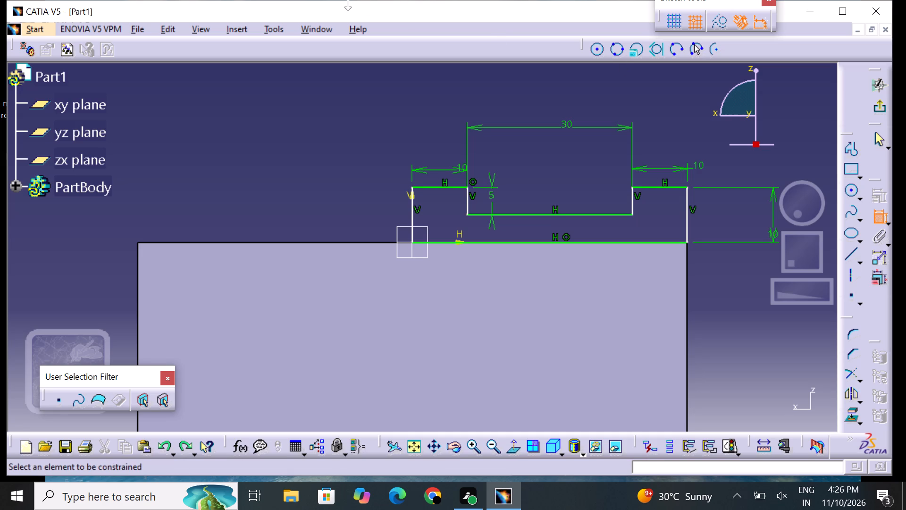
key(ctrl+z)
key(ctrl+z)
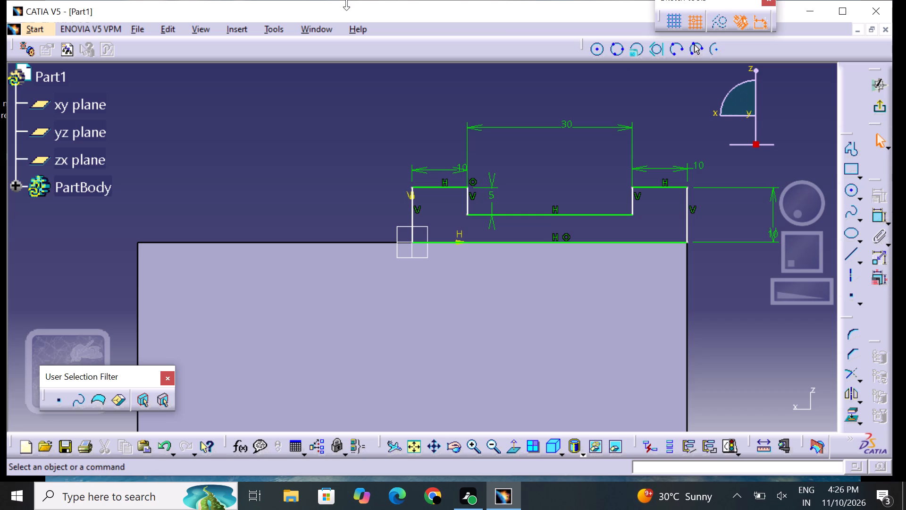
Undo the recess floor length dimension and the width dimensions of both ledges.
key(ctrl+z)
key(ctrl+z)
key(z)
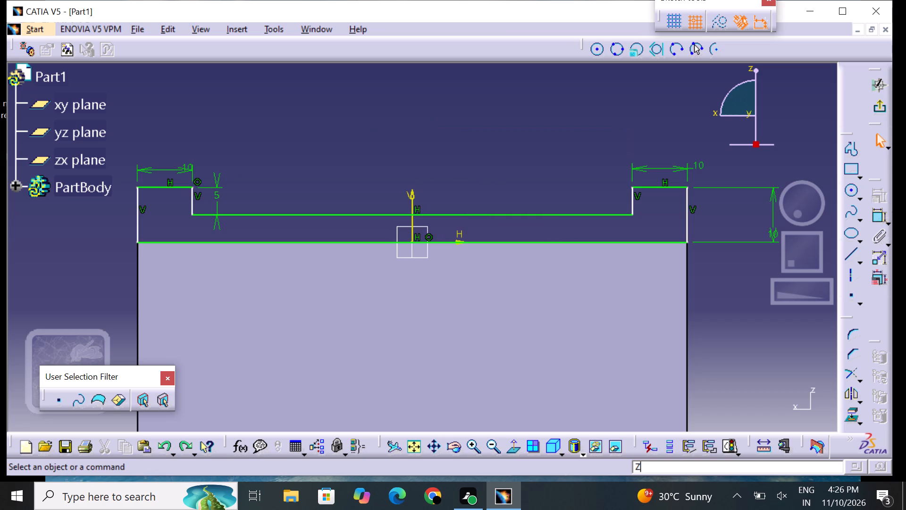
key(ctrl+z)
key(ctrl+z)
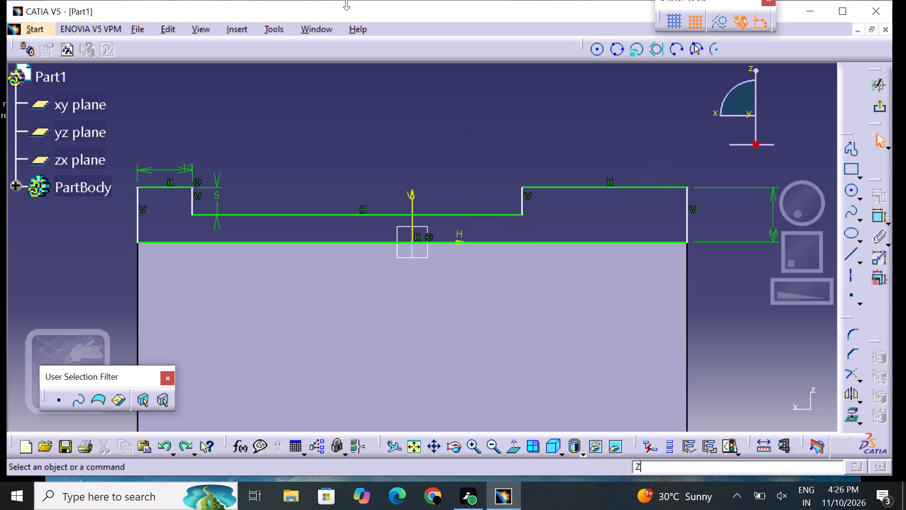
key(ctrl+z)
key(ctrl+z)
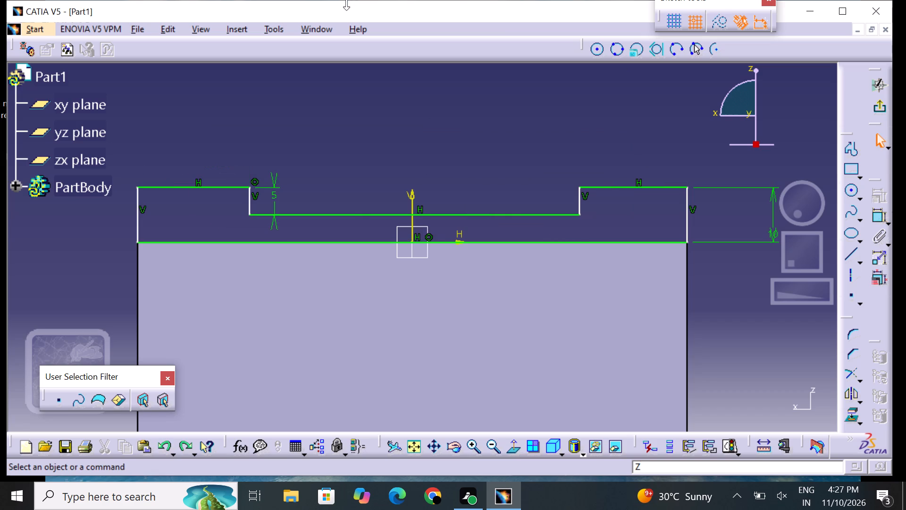
Undo the recess depth change in the U-shaped profile and exit the sketch.
key(ctrl+z)
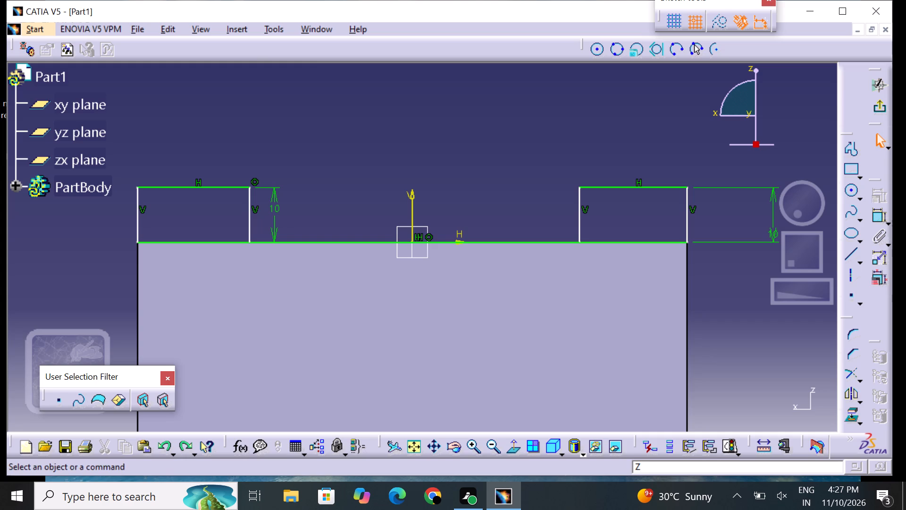
click(879, 110)
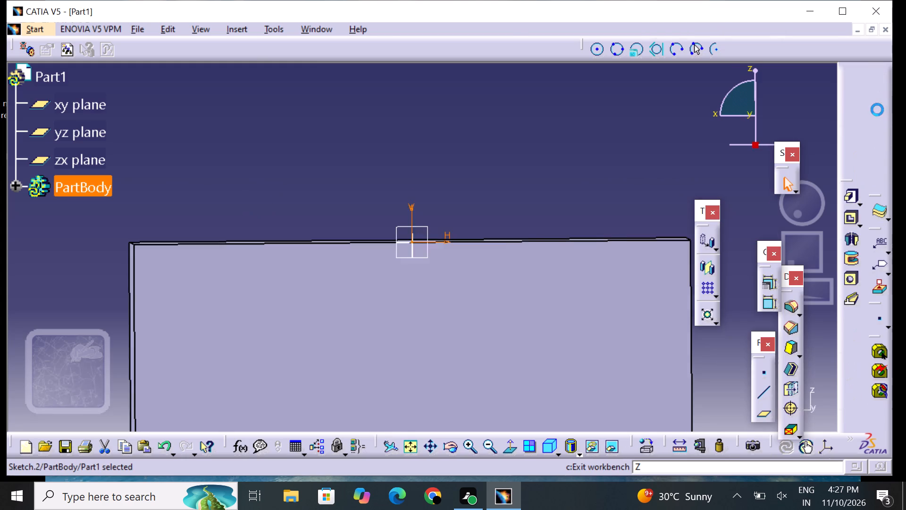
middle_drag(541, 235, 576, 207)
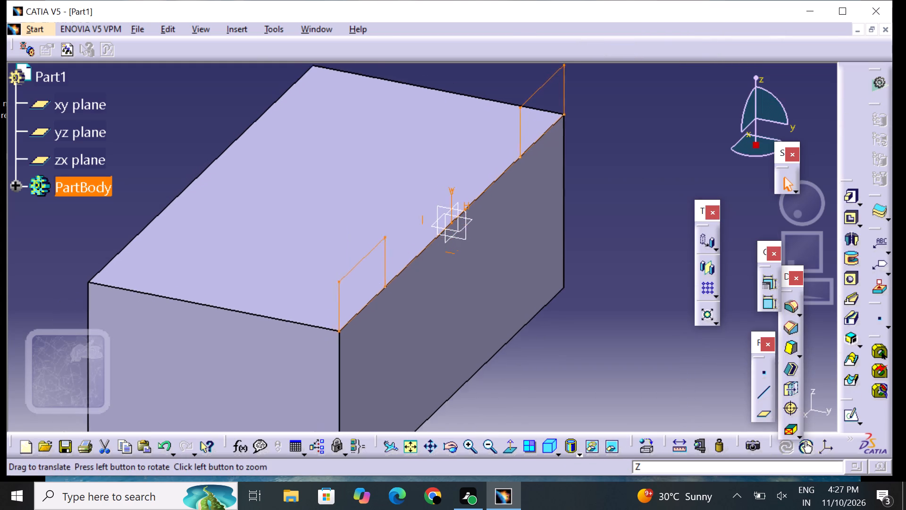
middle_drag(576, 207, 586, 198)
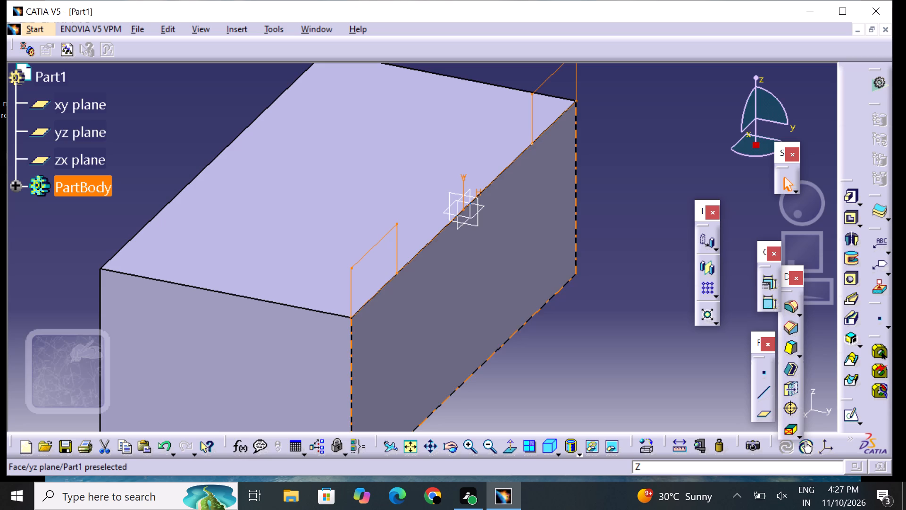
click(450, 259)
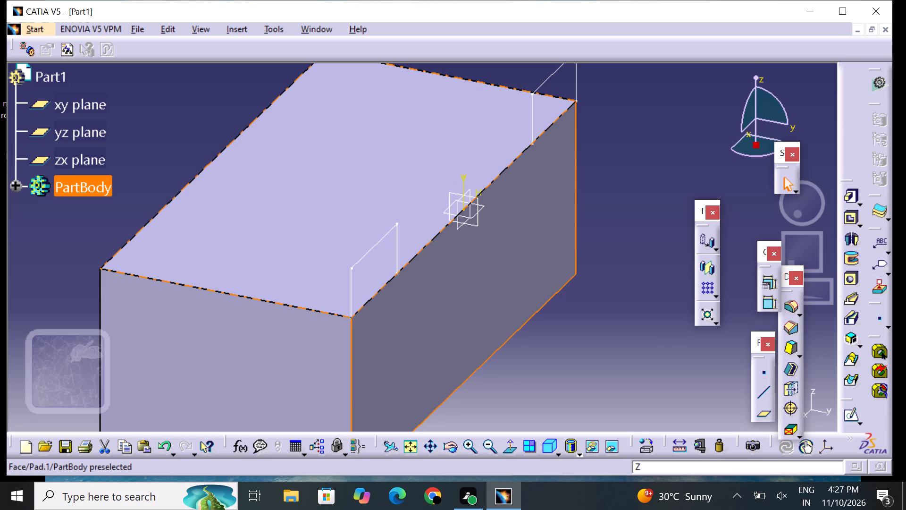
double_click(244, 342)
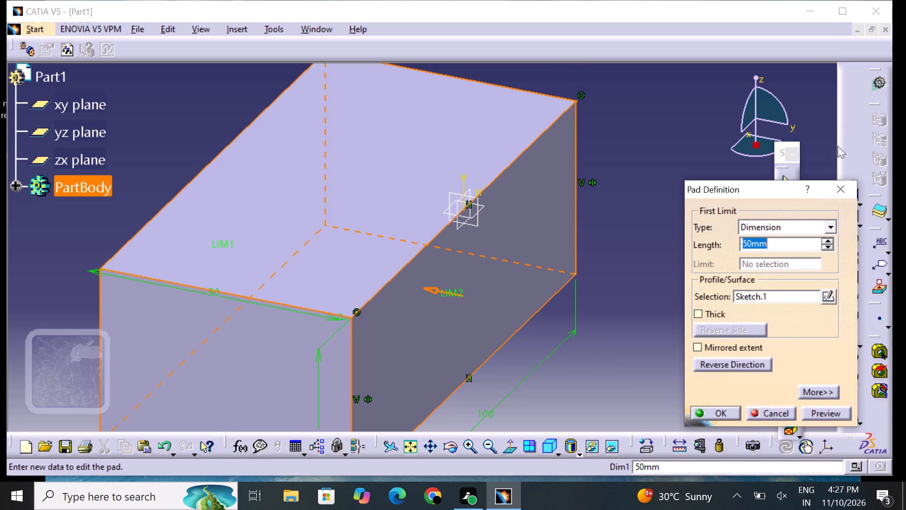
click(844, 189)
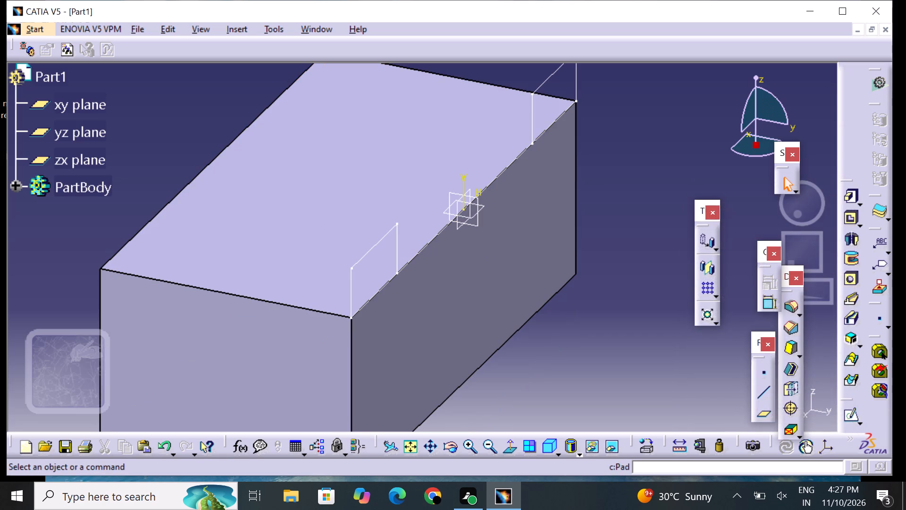
Delete the U-shaped profile sketch, Sketch.2, standing on the block's top edge.
right_click(533, 117)
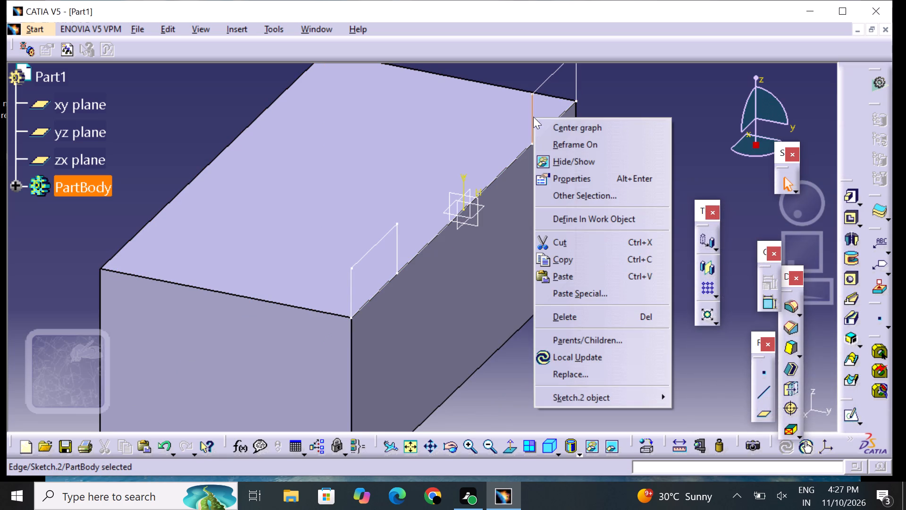
click(575, 311)
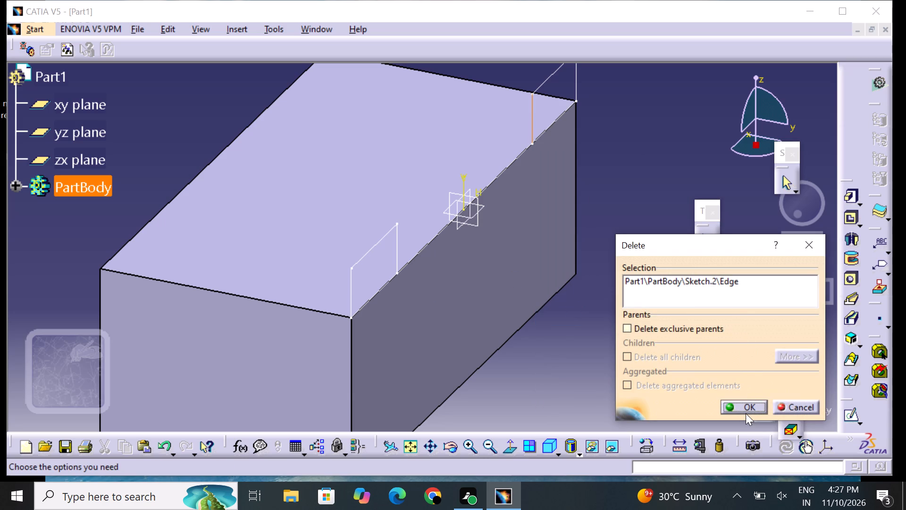
click(745, 405)
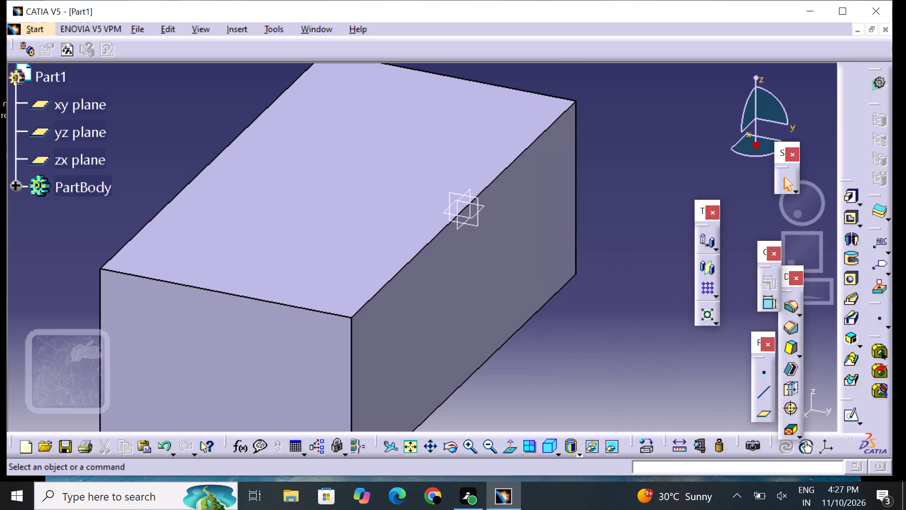
Open a new sketch on the yz plane.
click(478, 219)
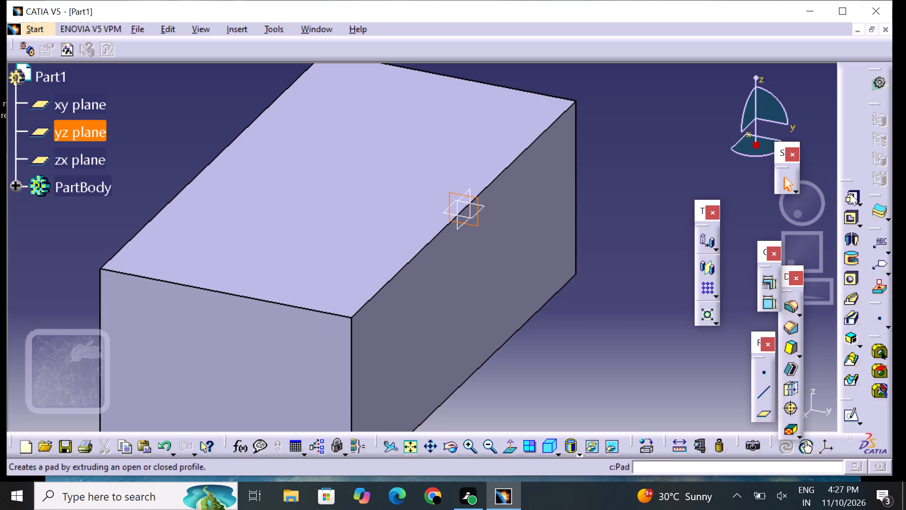
drag(871, 372, 851, 391)
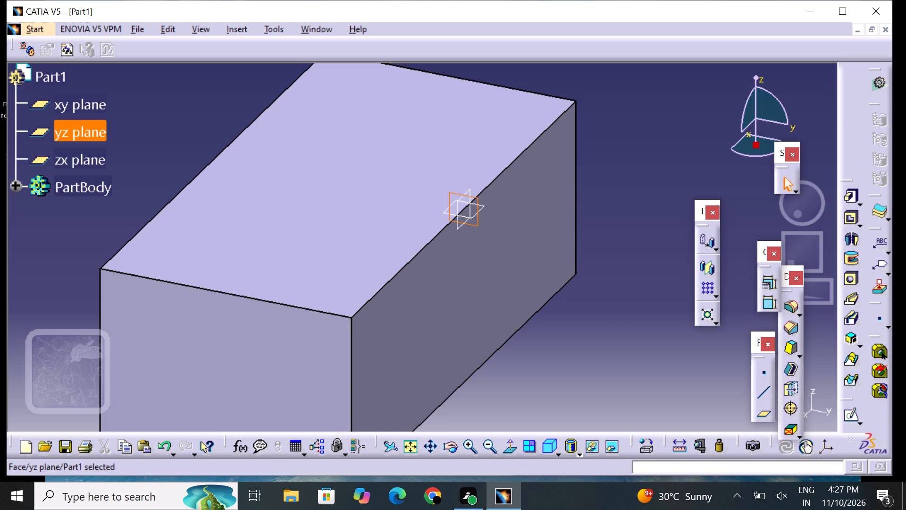
click(856, 413)
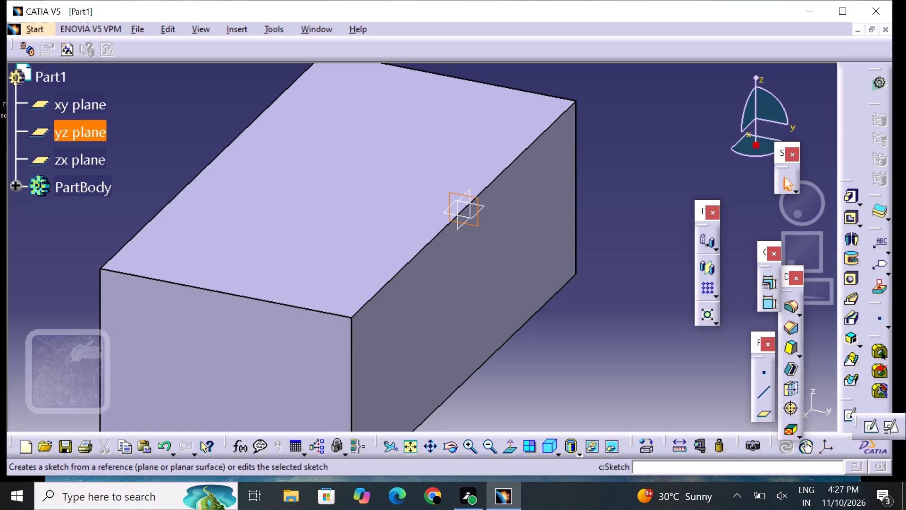
click(871, 423)
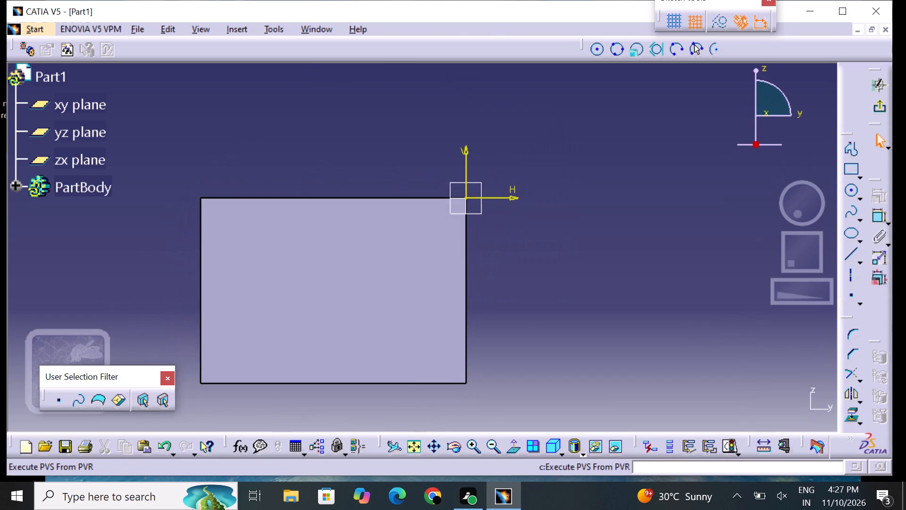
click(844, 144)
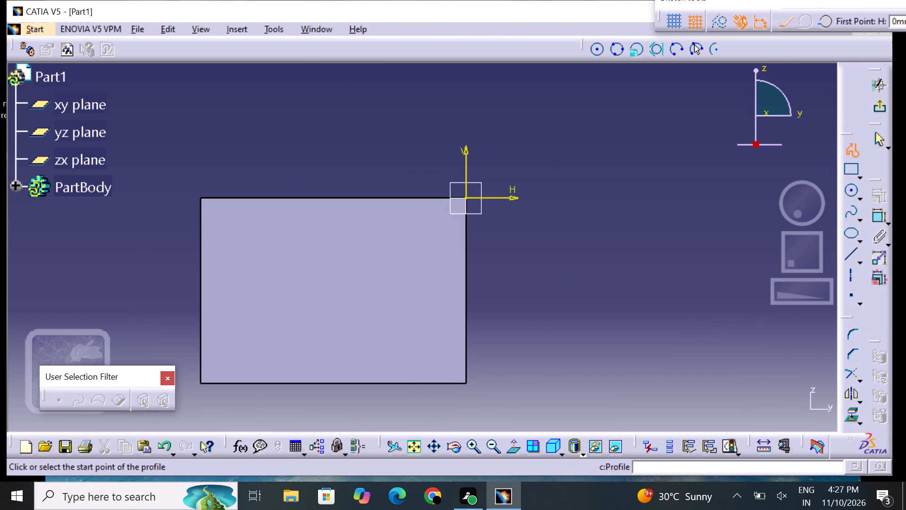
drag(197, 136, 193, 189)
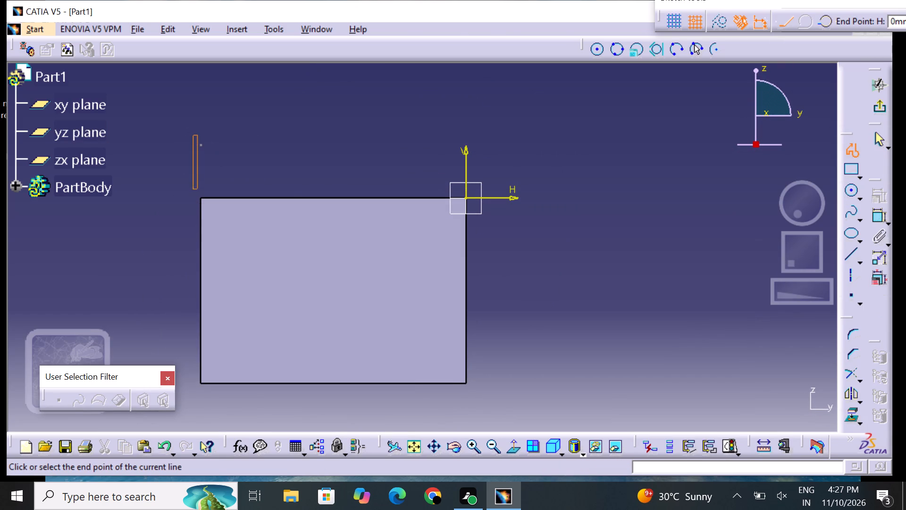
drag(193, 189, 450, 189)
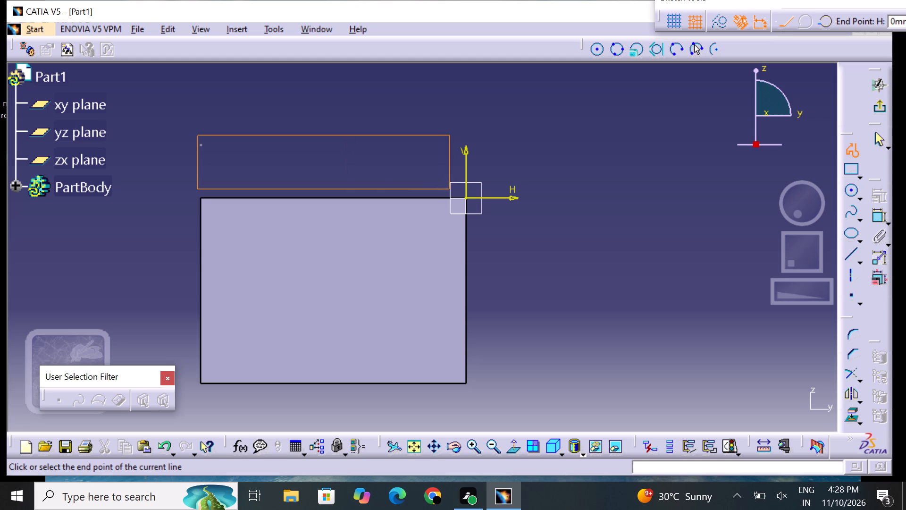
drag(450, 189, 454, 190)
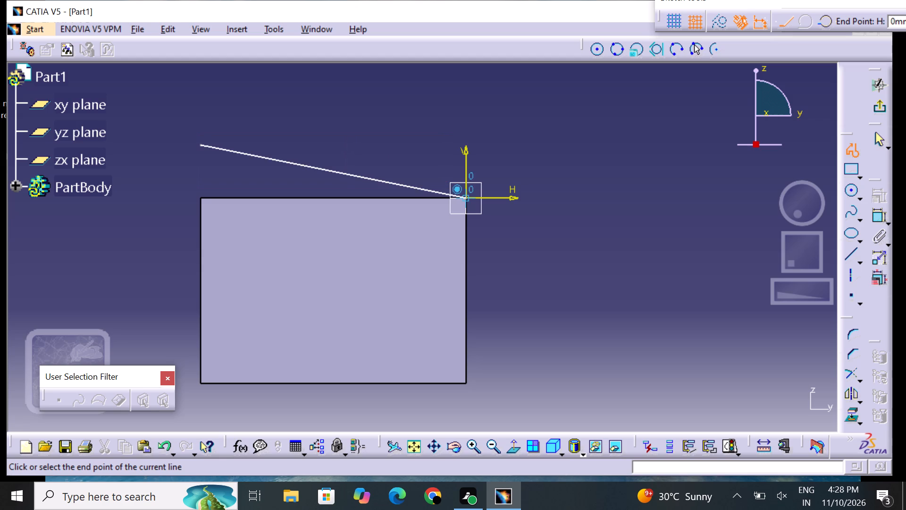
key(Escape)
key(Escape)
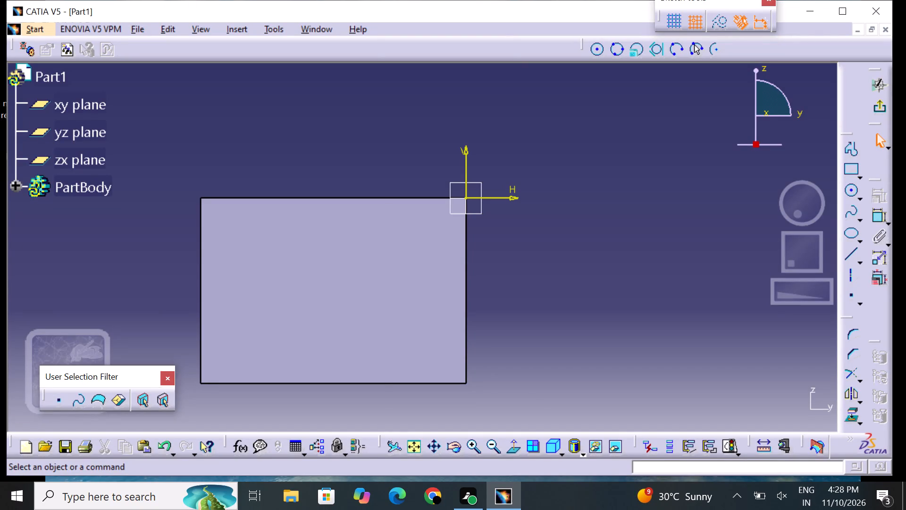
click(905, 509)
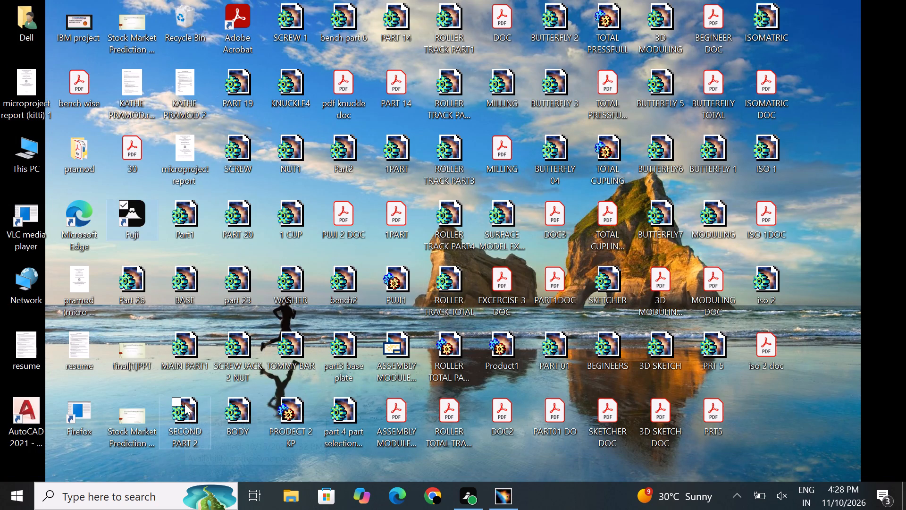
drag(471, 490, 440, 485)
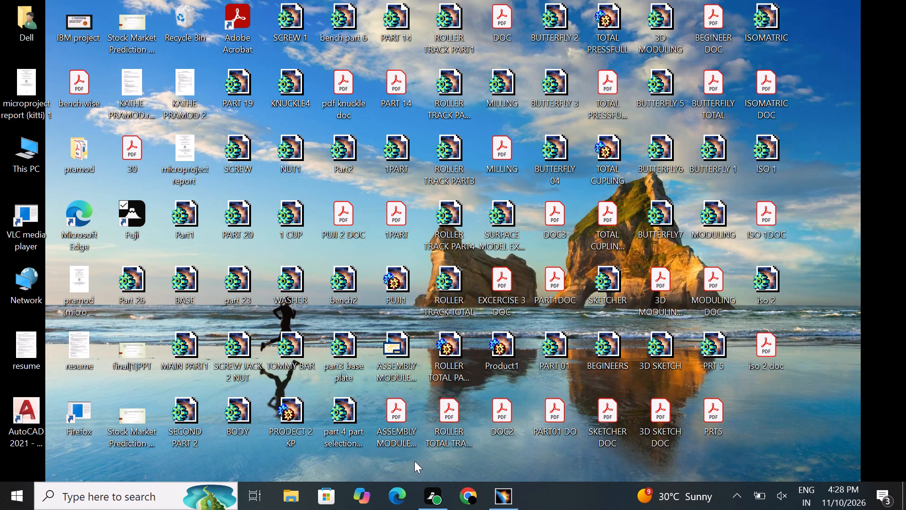
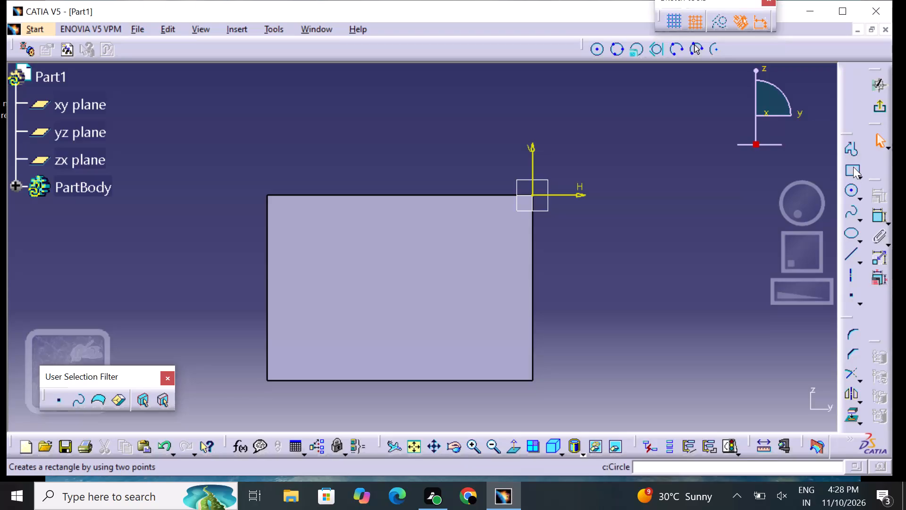
Sketch the U-profile's 50 mm base above the block, its 20 mm right side, 10 mm right ledge and 10 mm recess wall.
click(854, 147)
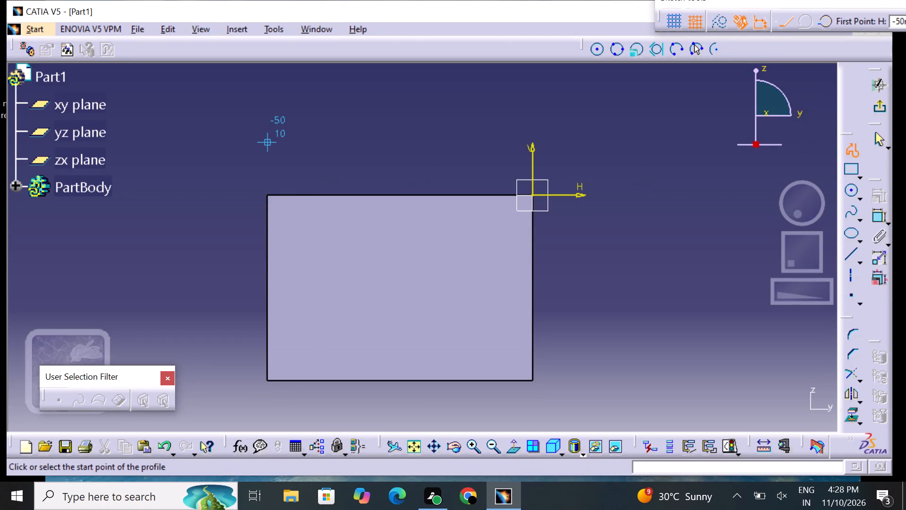
click(269, 110)
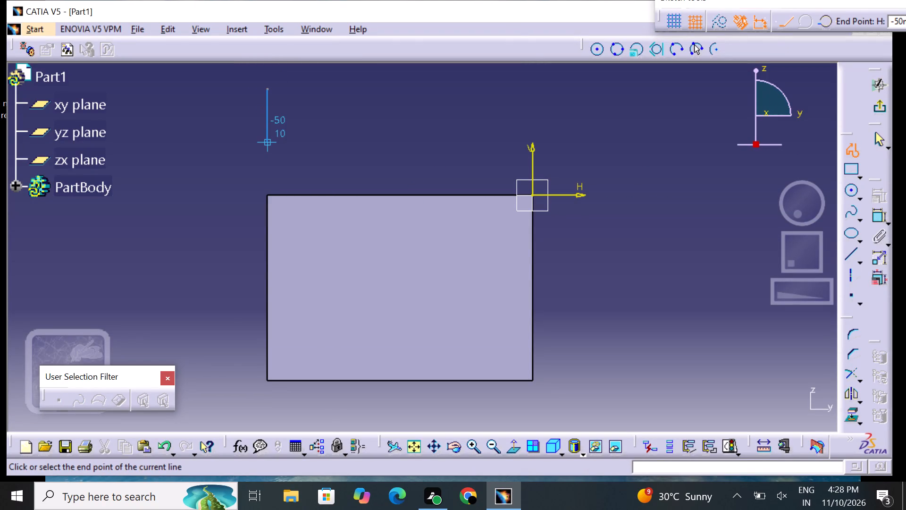
click(275, 137)
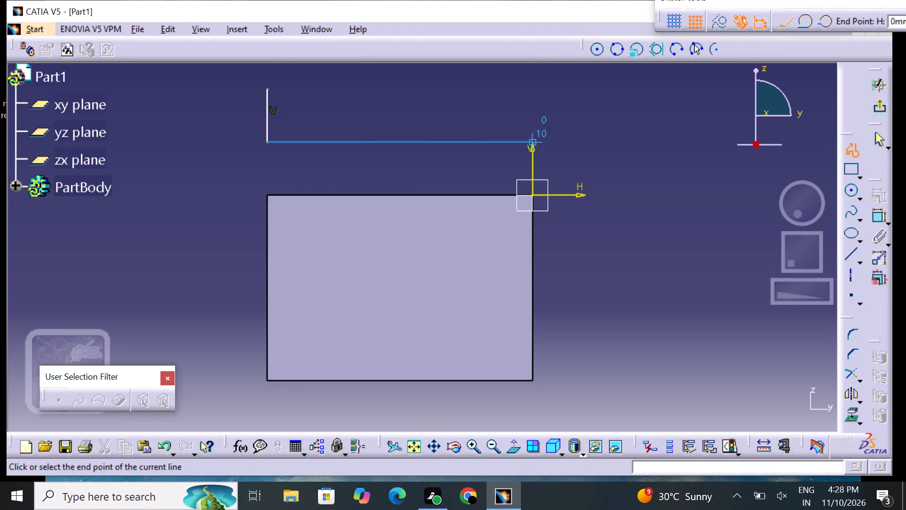
click(518, 126)
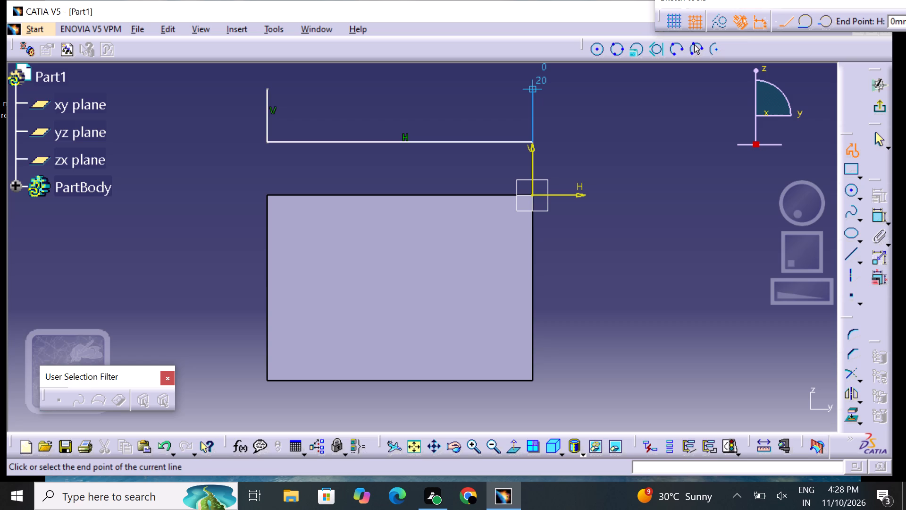
middle_drag(525, 70, 520, 125)
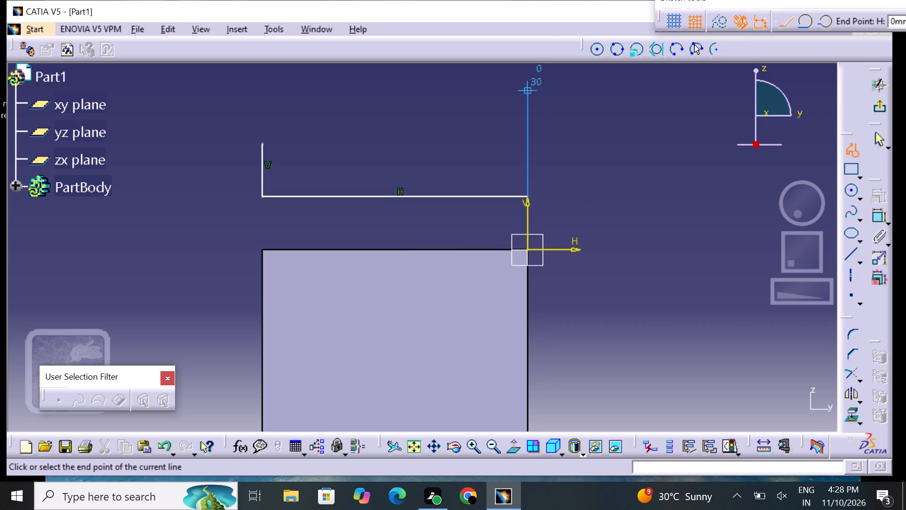
click(521, 103)
drag(446, 108, 452, 113)
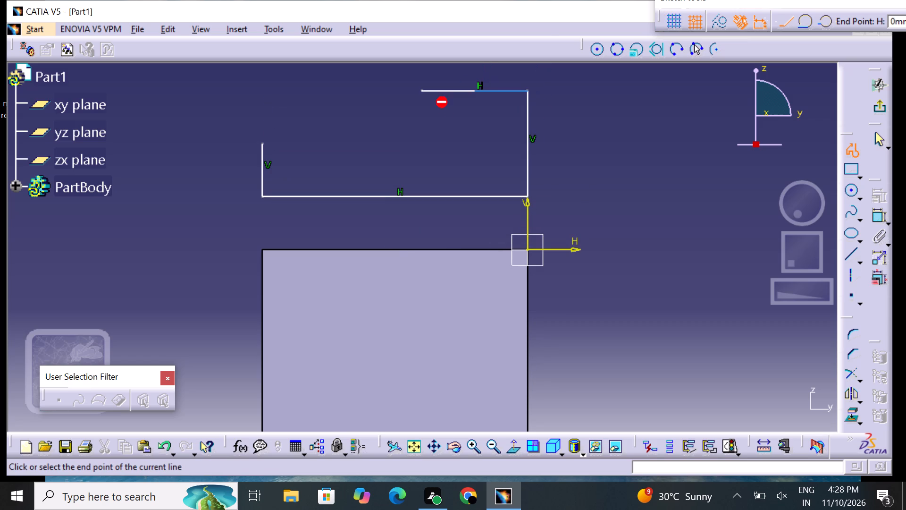
key(ctrl+z)
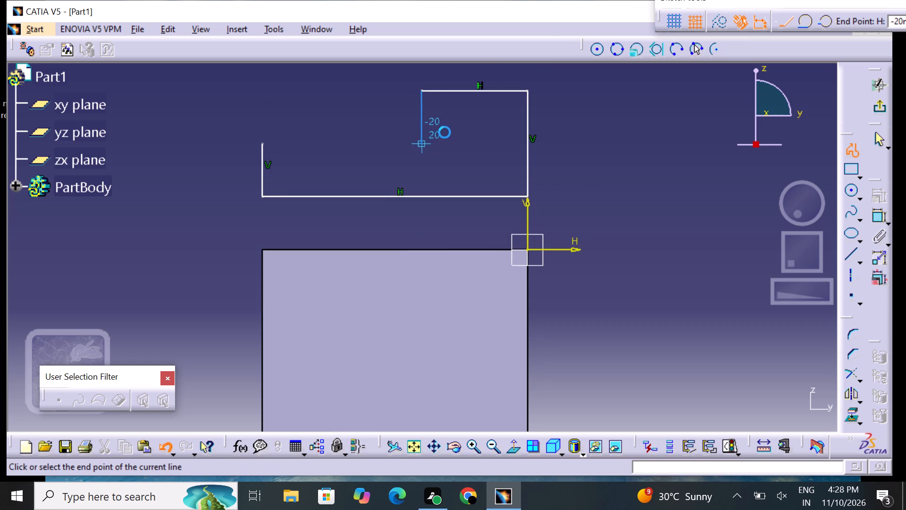
click(483, 103)
click(475, 138)
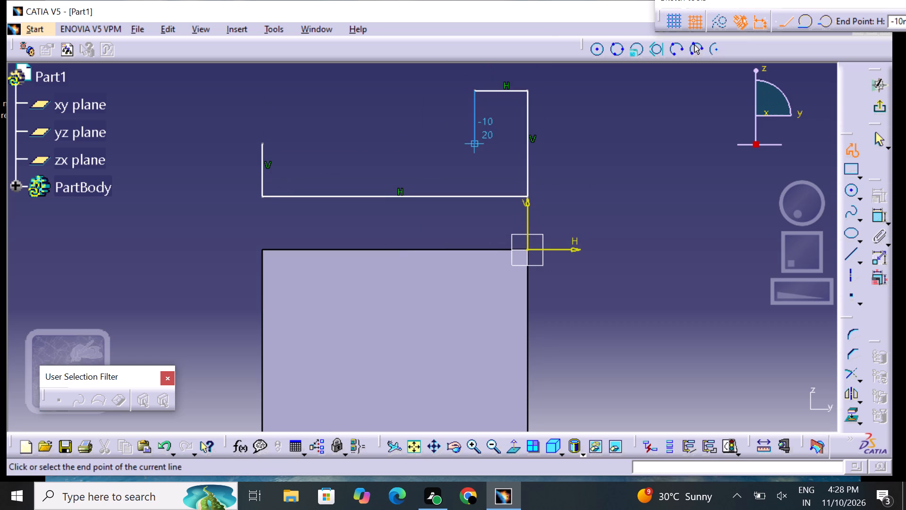
Complete the U-profile with a 30 mm recess floor, 10 mm left recess wall, 10 mm left ledge and closing left side.
drag(331, 148, 336, 143)
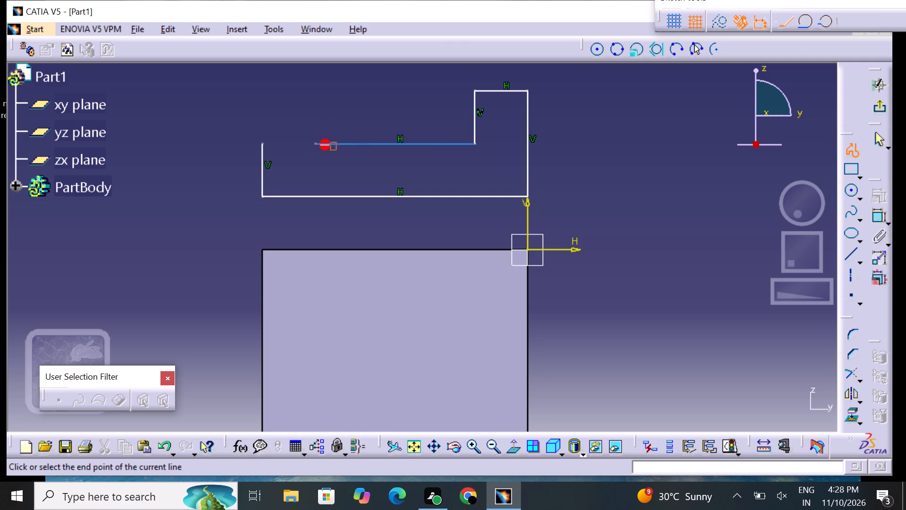
drag(336, 143, 337, 142)
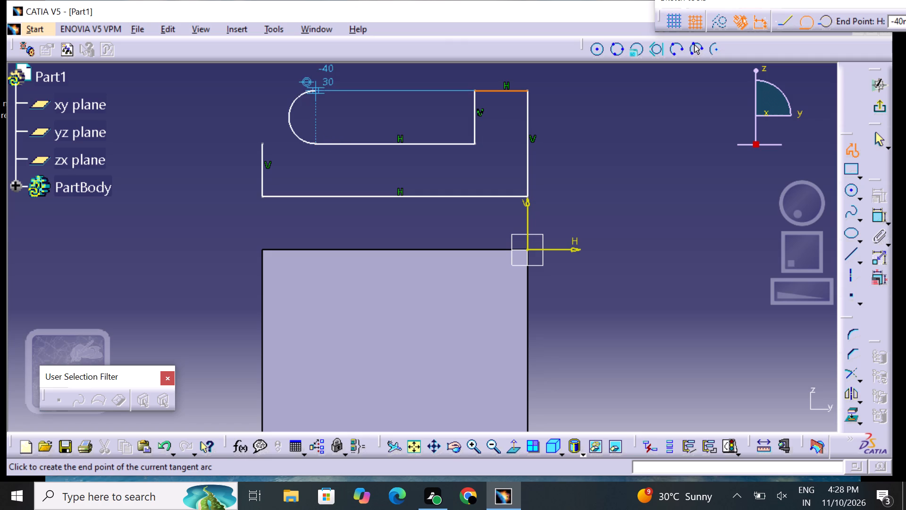
key(ctrl+z)
click(320, 127)
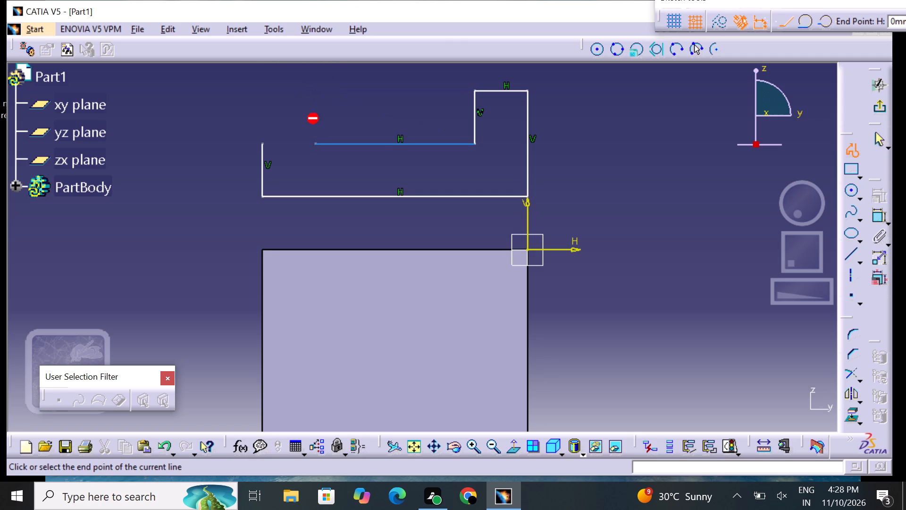
click(310, 101)
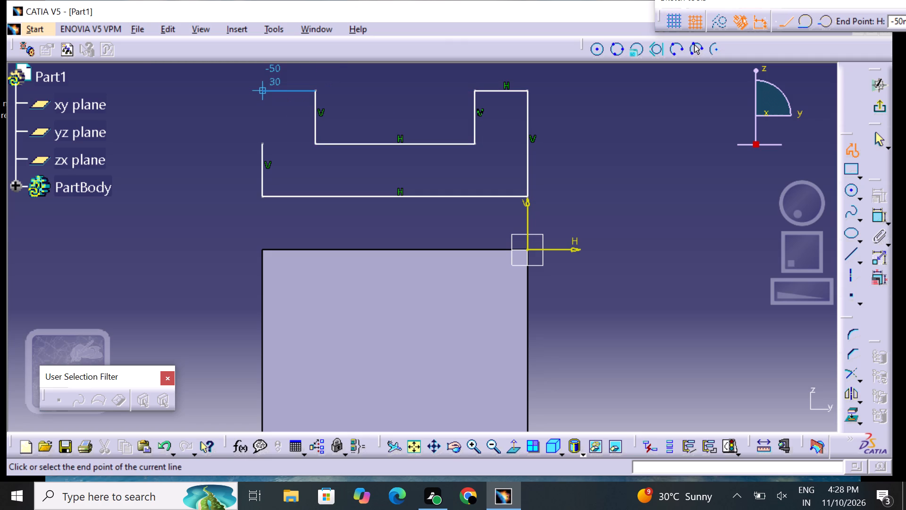
click(259, 108)
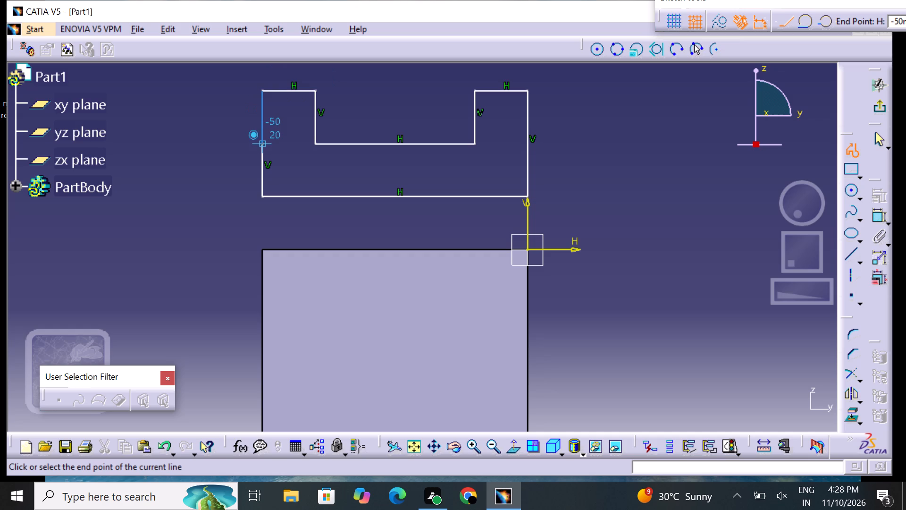
click(259, 185)
drag(233, 169, 237, 164)
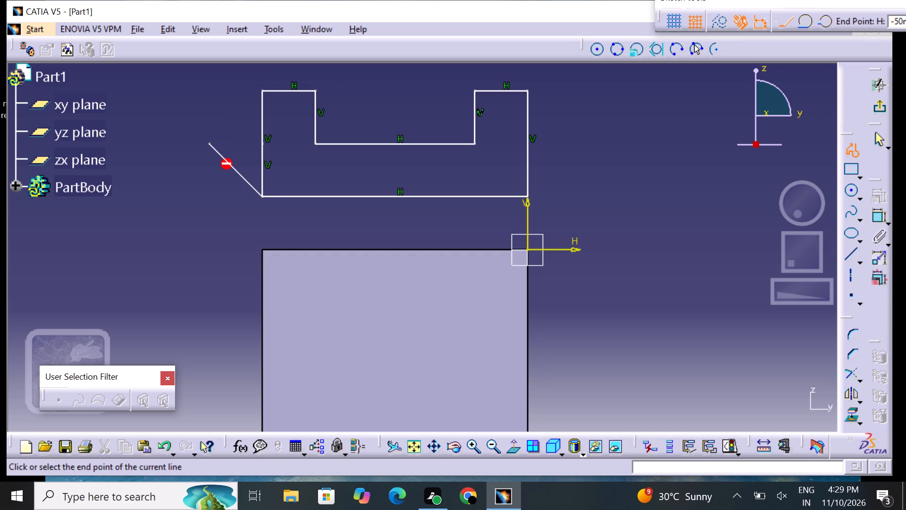
key(Escape)
key(Escape)
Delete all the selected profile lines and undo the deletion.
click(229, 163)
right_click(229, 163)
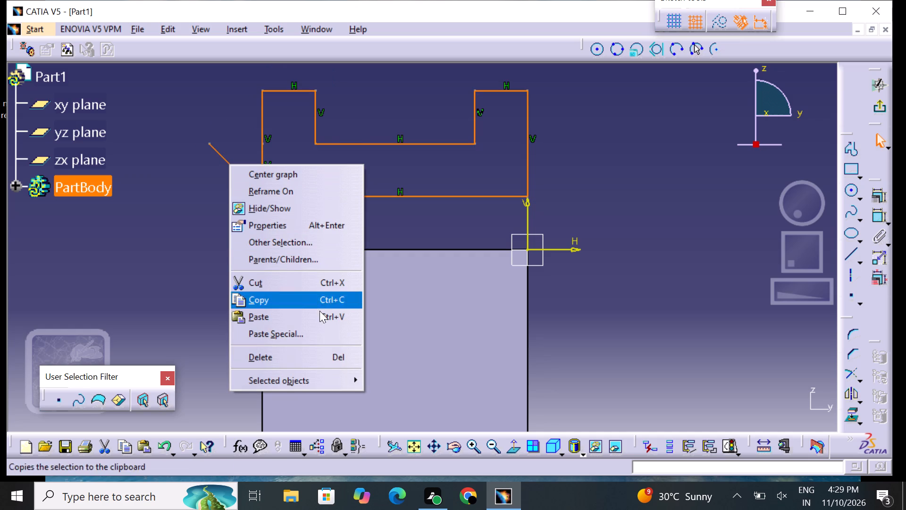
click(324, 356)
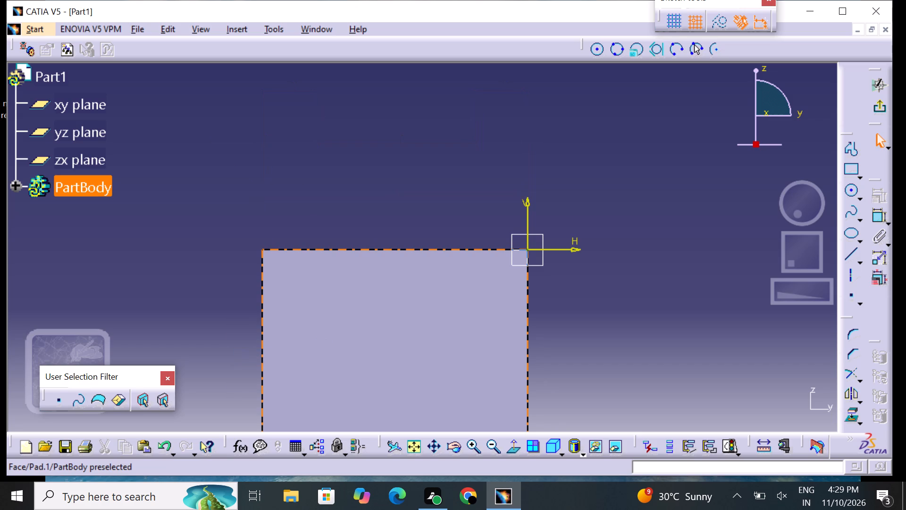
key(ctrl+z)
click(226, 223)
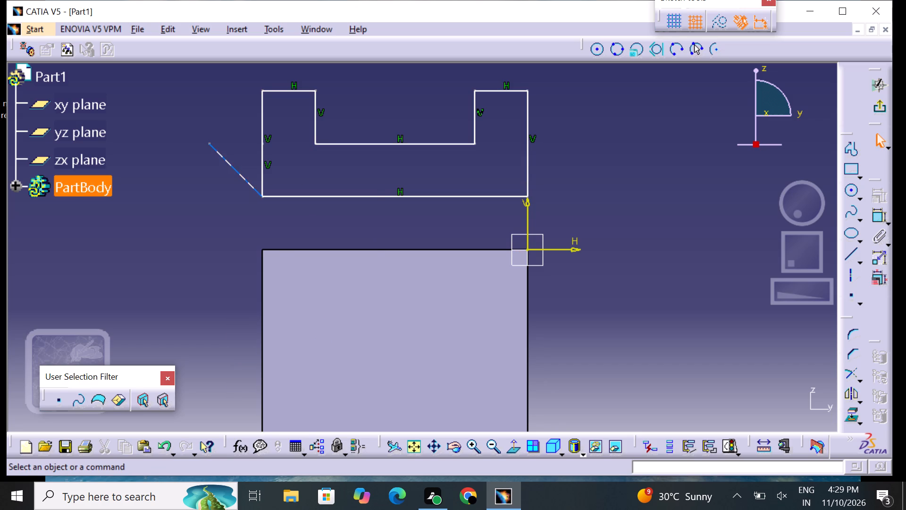
Delete only the stray slanted line at the profile's lower-left corner.
click(241, 175)
right_click(242, 175)
click(304, 370)
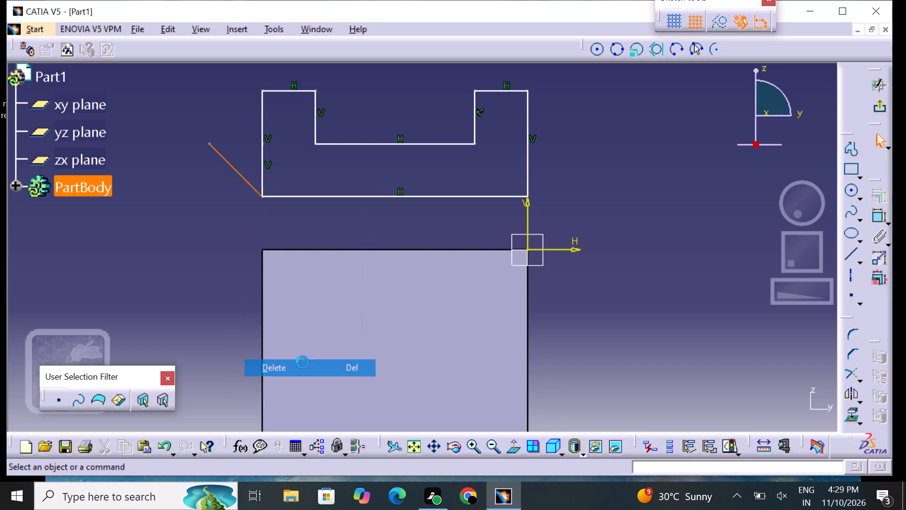
Constrain the profile's bottom line coincident with the block's top edge.
middle_drag(317, 206, 325, 187)
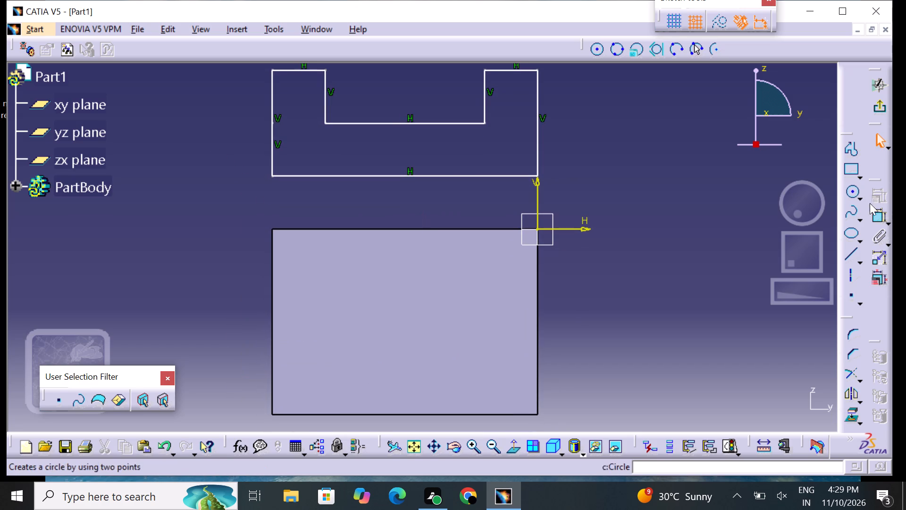
click(881, 217)
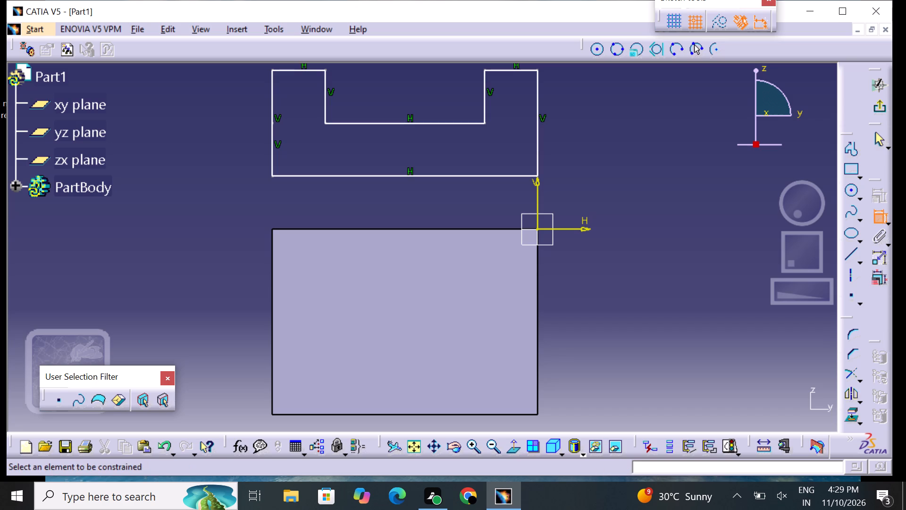
click(376, 177)
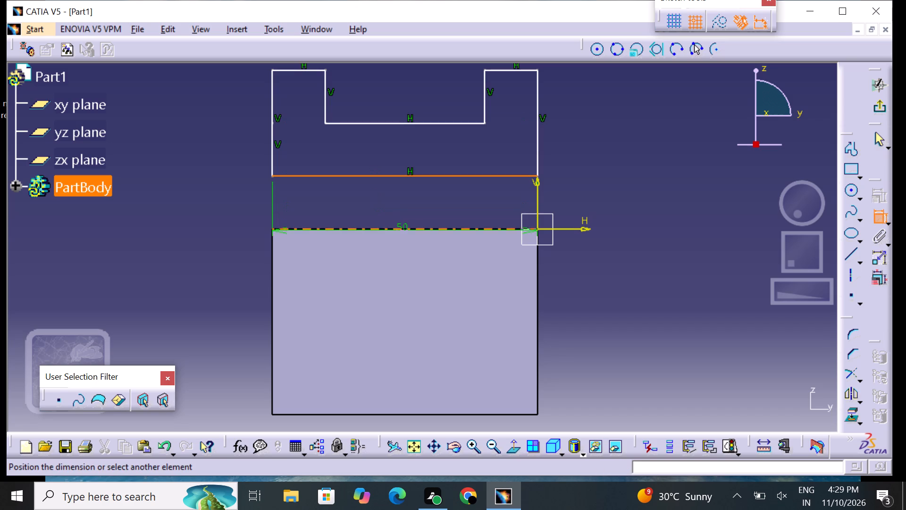
click(403, 230)
right_click(402, 224)
click(464, 331)
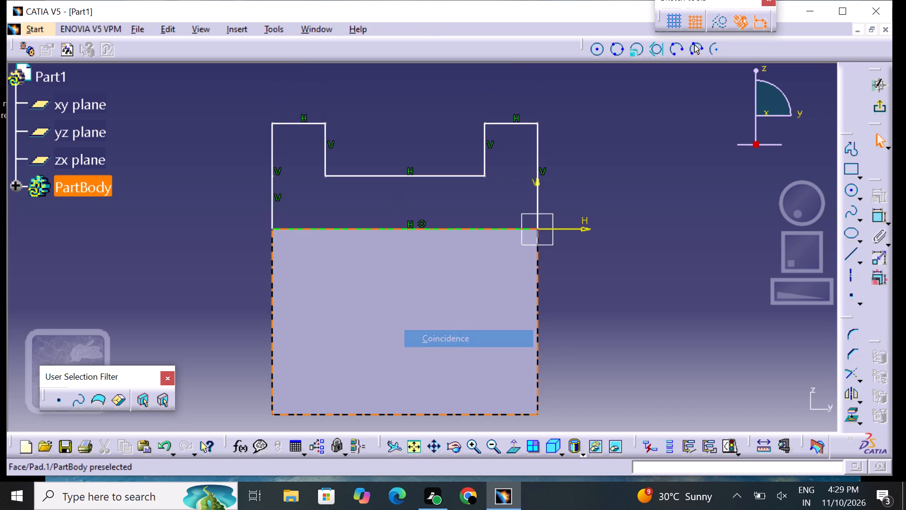
Dimension the profile's right outer side and set its height to 10 mm.
middle_drag(628, 153, 627, 165)
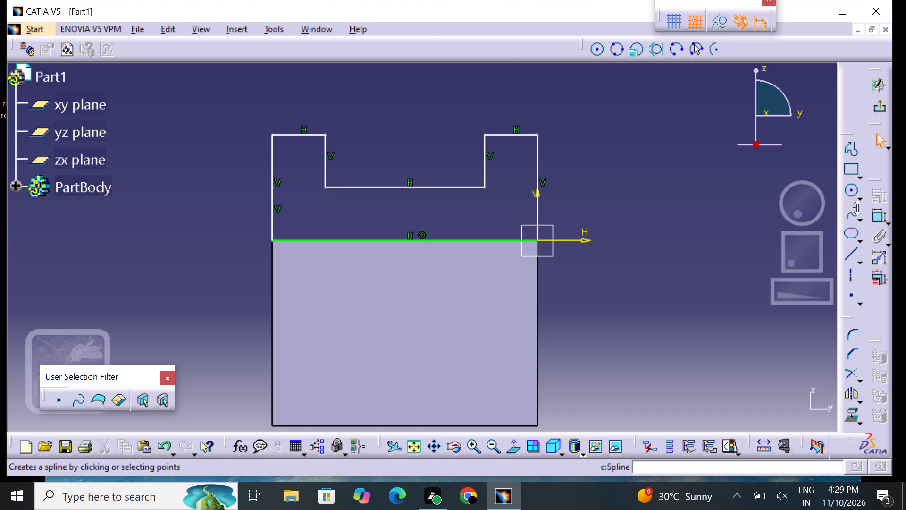
click(875, 219)
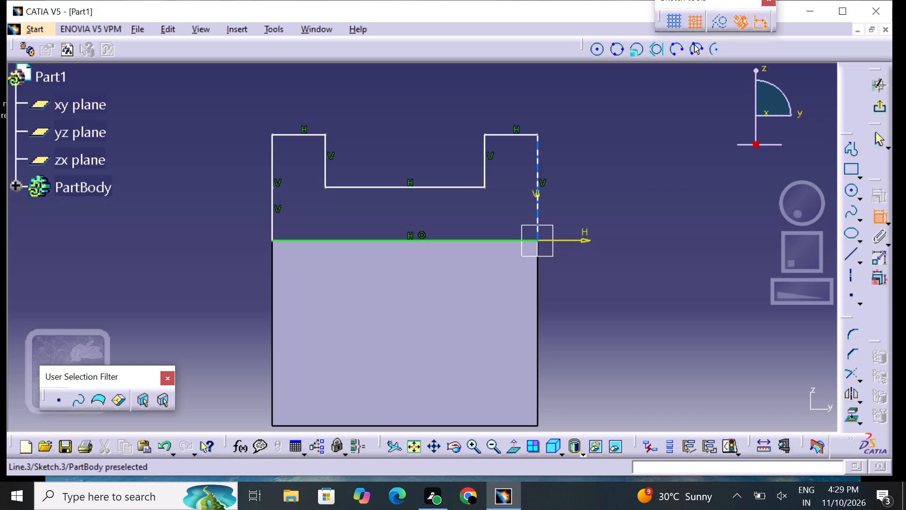
click(536, 177)
click(574, 182)
double_click(573, 176)
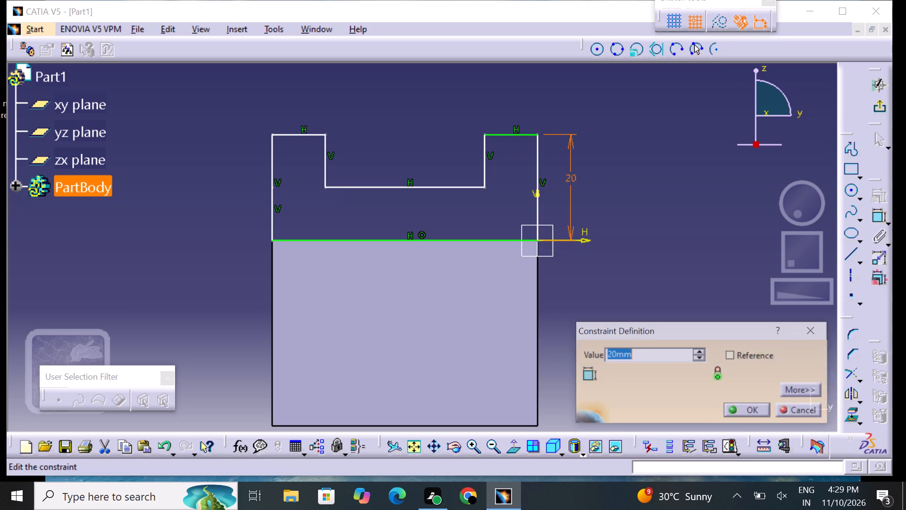
key(BackSpace)
text(10)
key(Return)
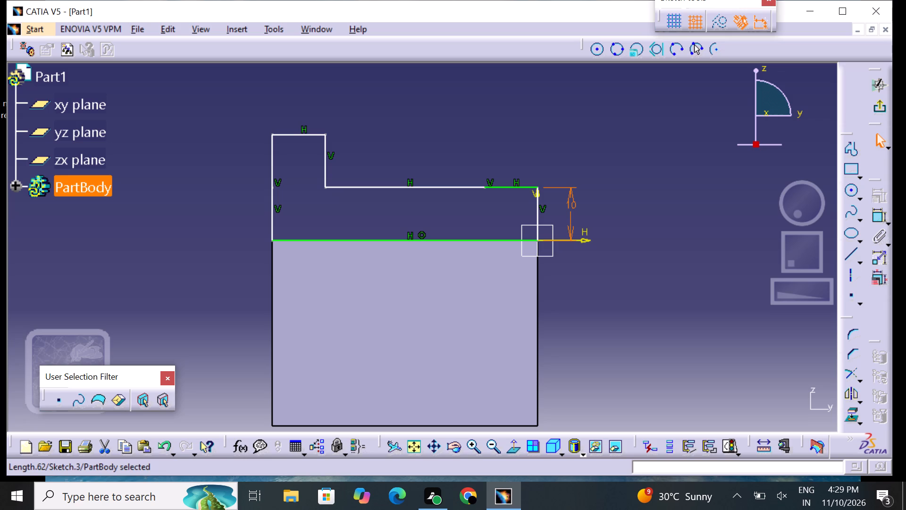
Dimension the profile's left outer side and set its height to 10 mm.
click(876, 219)
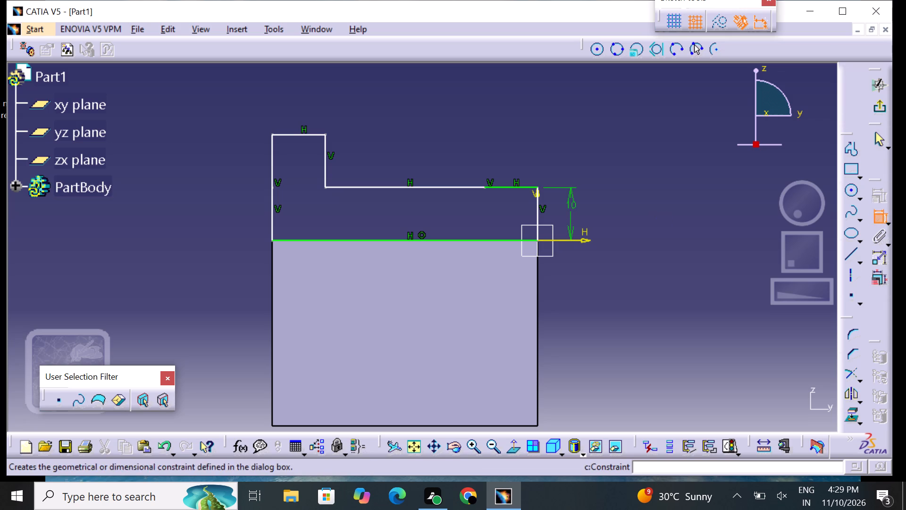
click(273, 195)
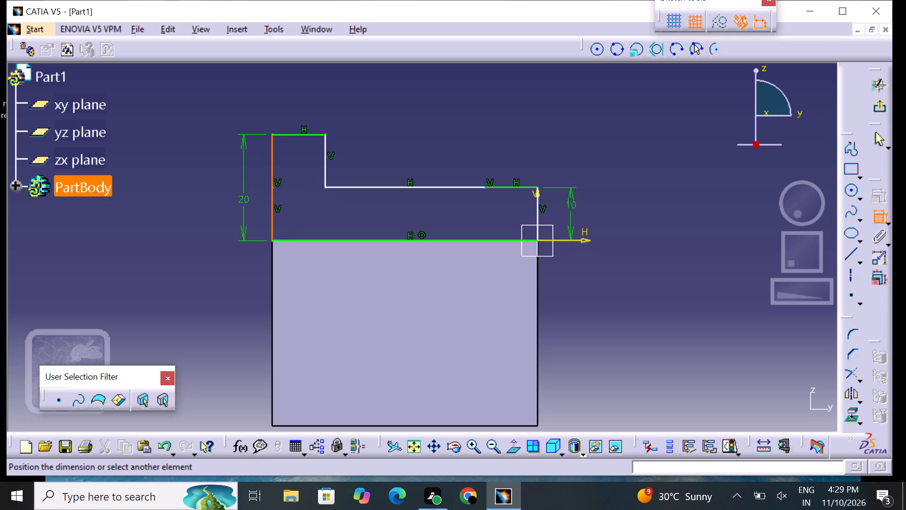
click(242, 203)
double_click(243, 201)
key(BackSpace)
text(10)
key(Return)
click(407, 113)
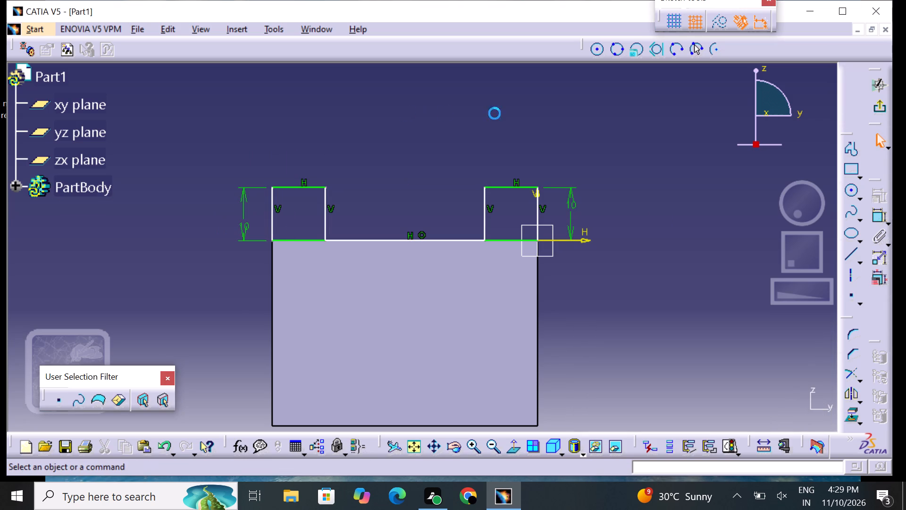
Dimension the recess's left wall and set the recess depth to 5 mm.
click(875, 217)
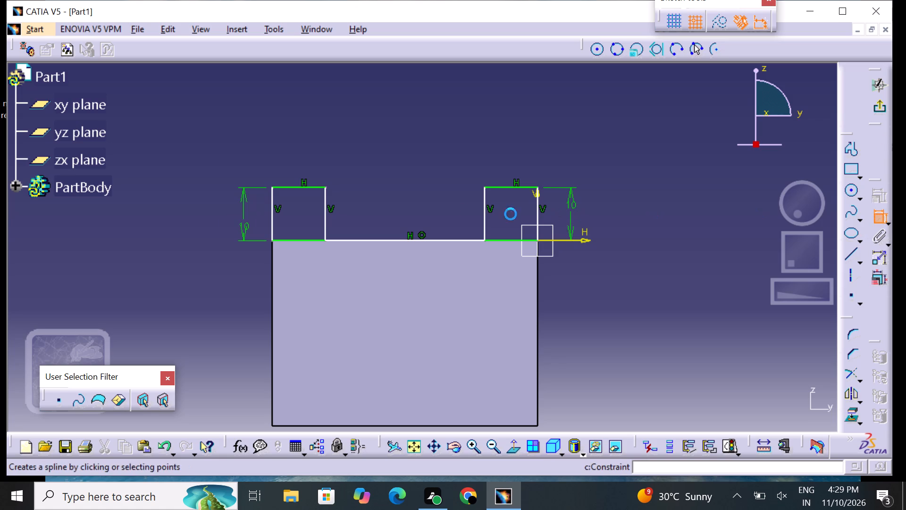
click(326, 212)
click(354, 200)
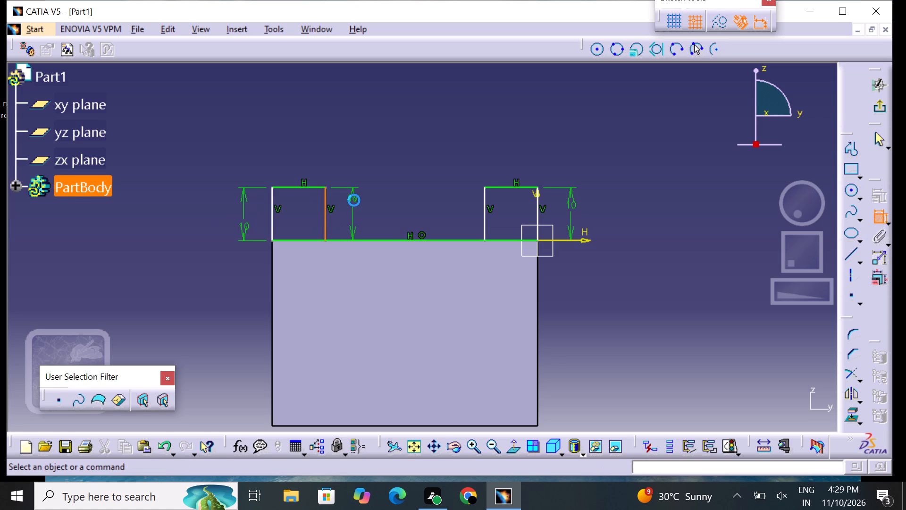
click(355, 196)
drag(355, 196, 355, 191)
key(BackSpace)
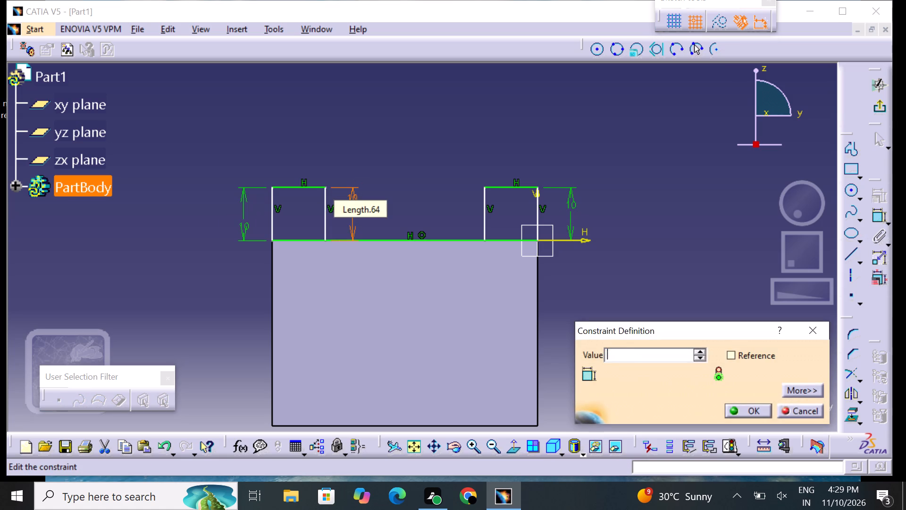
key(5)
key(Return)
click(400, 164)
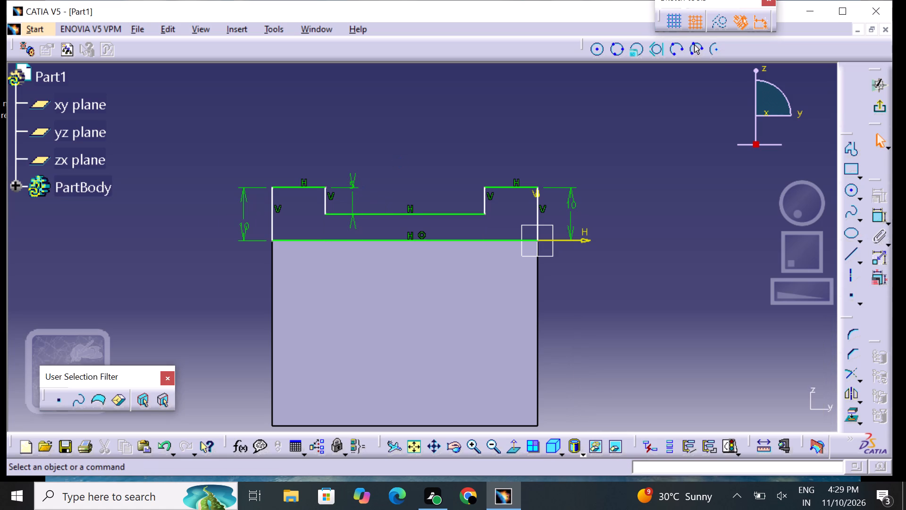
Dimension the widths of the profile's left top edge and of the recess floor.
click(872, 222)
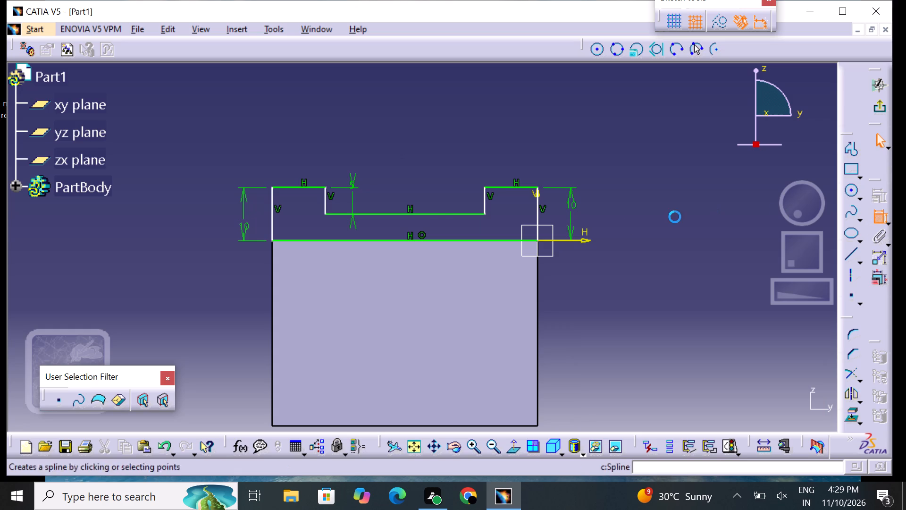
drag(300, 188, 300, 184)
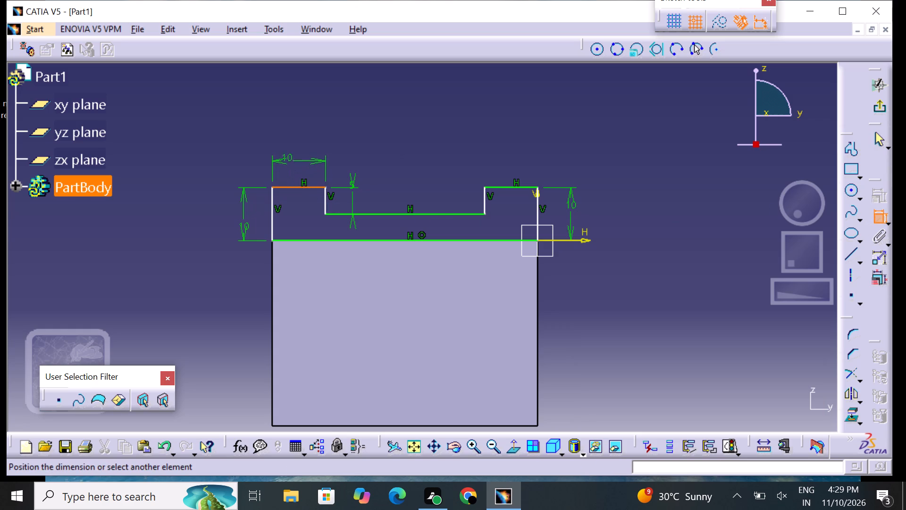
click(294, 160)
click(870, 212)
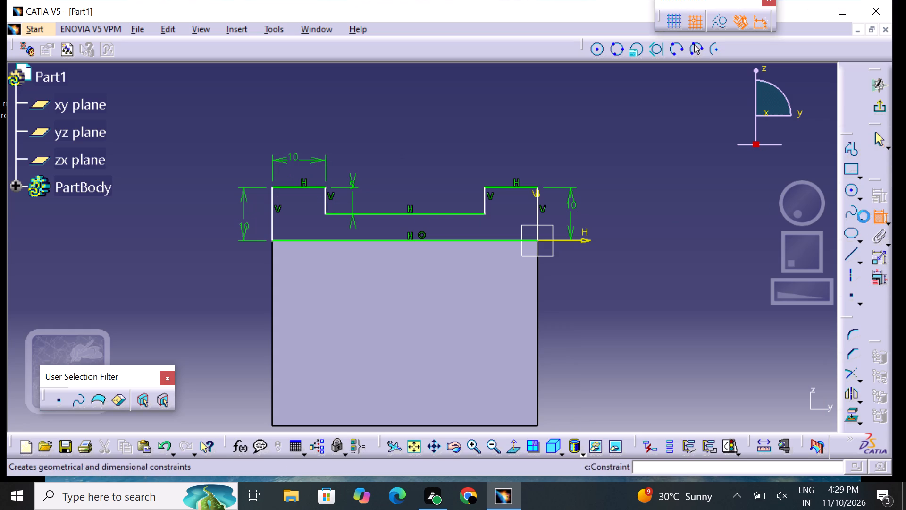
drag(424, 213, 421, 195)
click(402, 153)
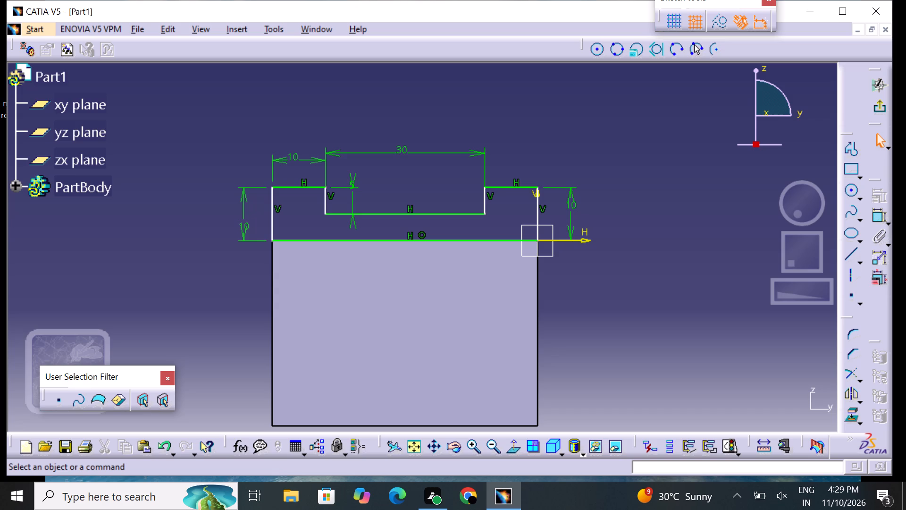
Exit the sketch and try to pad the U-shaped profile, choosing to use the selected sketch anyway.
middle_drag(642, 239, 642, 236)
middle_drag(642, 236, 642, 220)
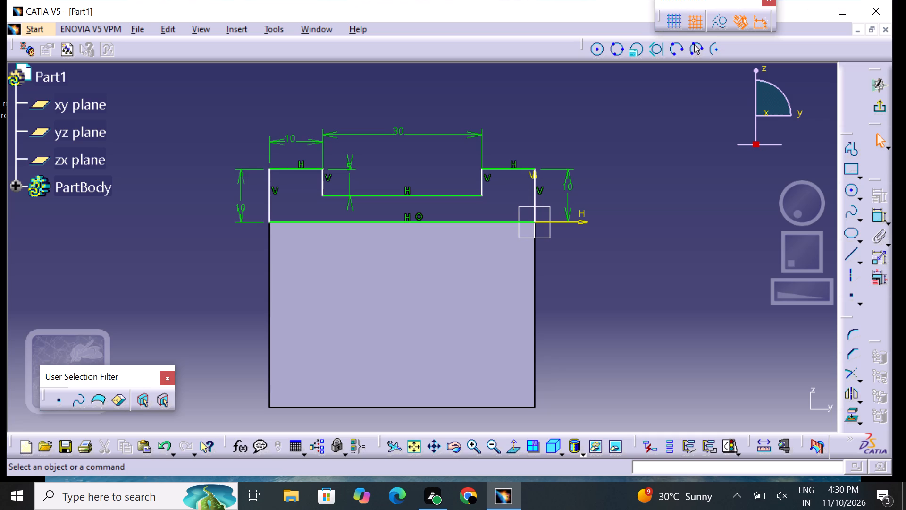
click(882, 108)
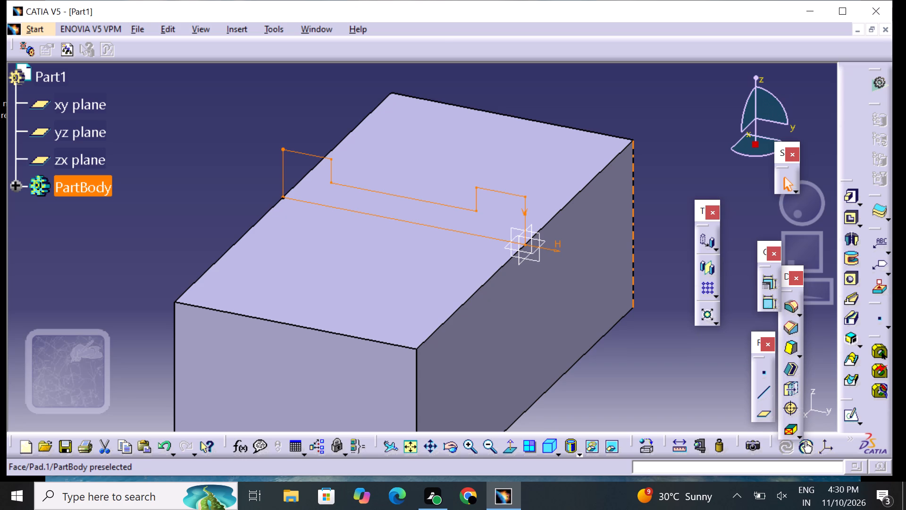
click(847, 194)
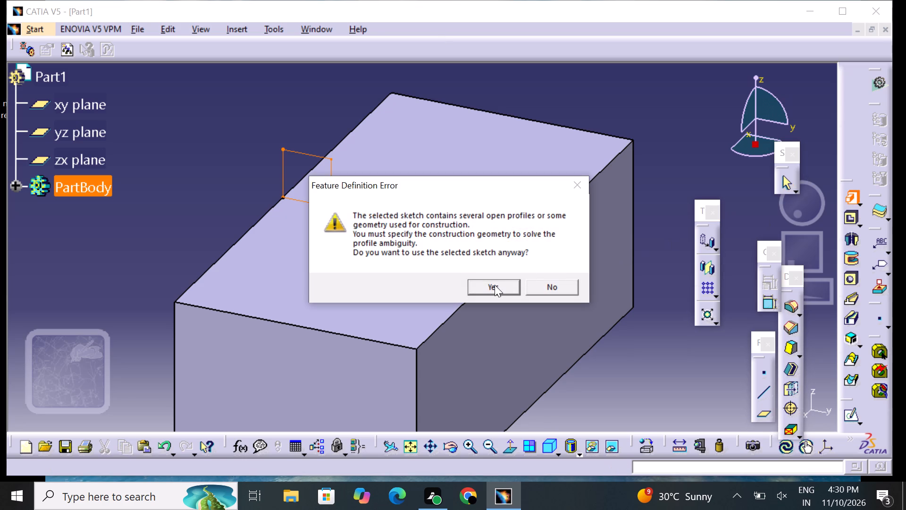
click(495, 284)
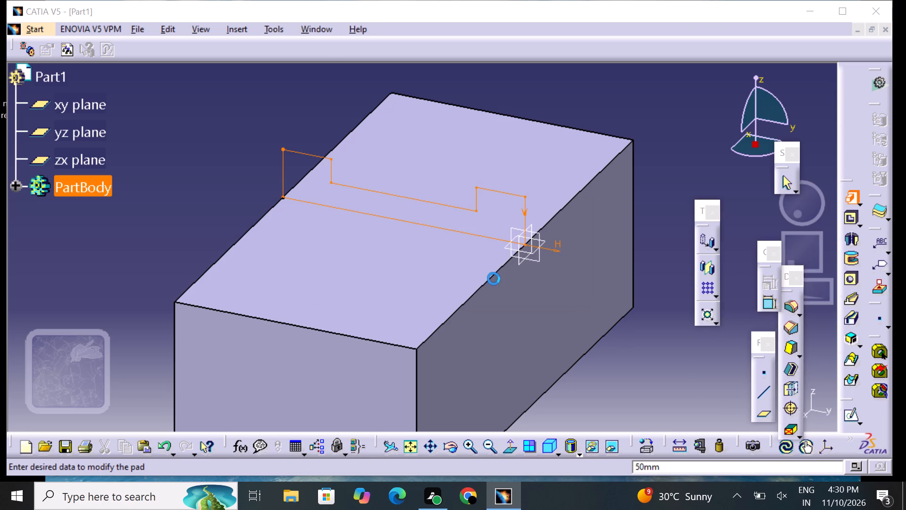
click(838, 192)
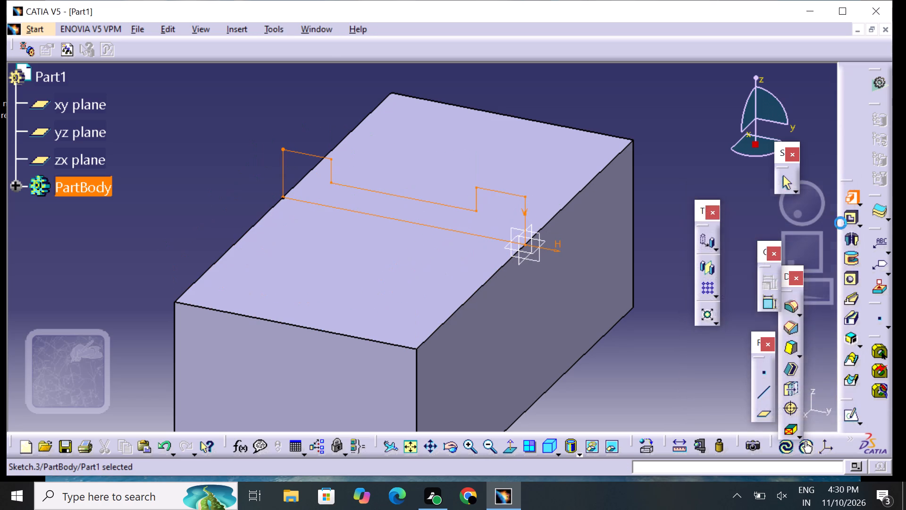
Reopen the profile's sketch and delete the whole U-shaped profile together with its dimensions and constraints.
click(850, 416)
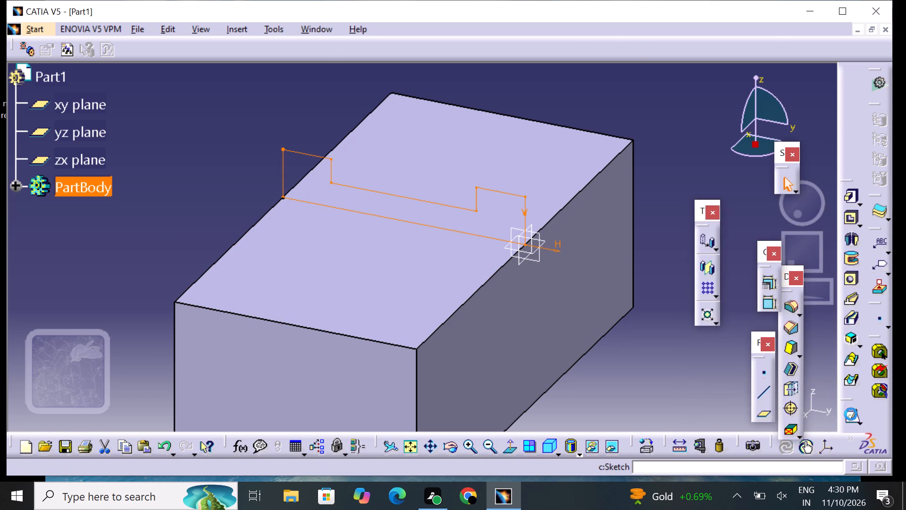
drag(174, 112, 655, 266)
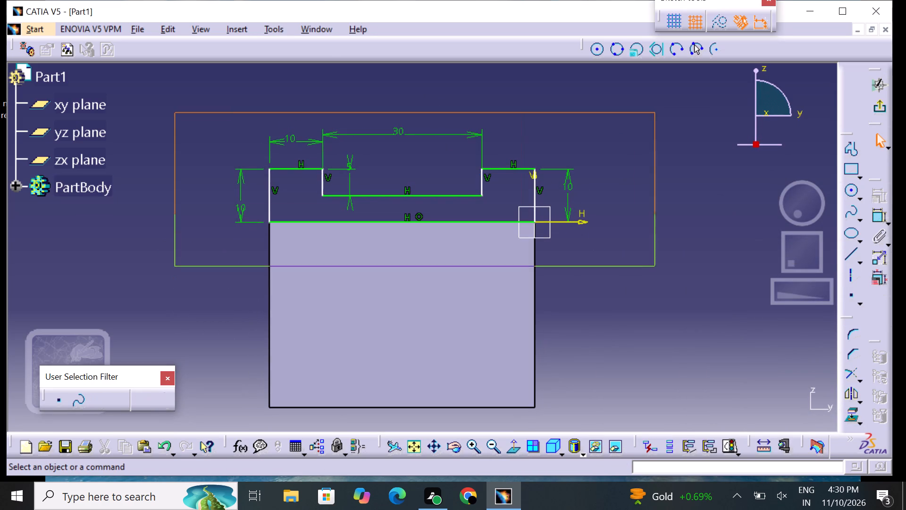
drag(655, 266, 657, 264)
key(Delete)
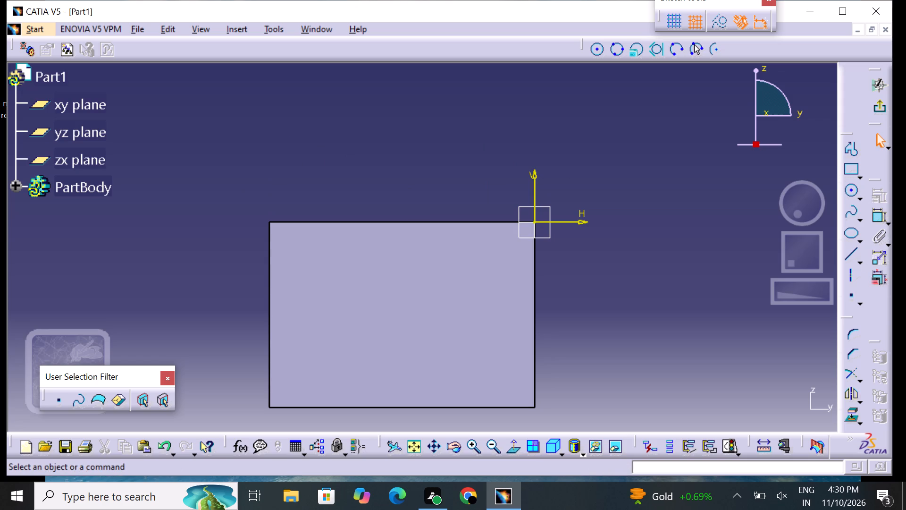
Draw a closed U-shaped profile above the block, about 50 mm wide and 20 mm tall, with a recess about 30 mm wide and 10 mm deep.
click(838, 148)
click(851, 148)
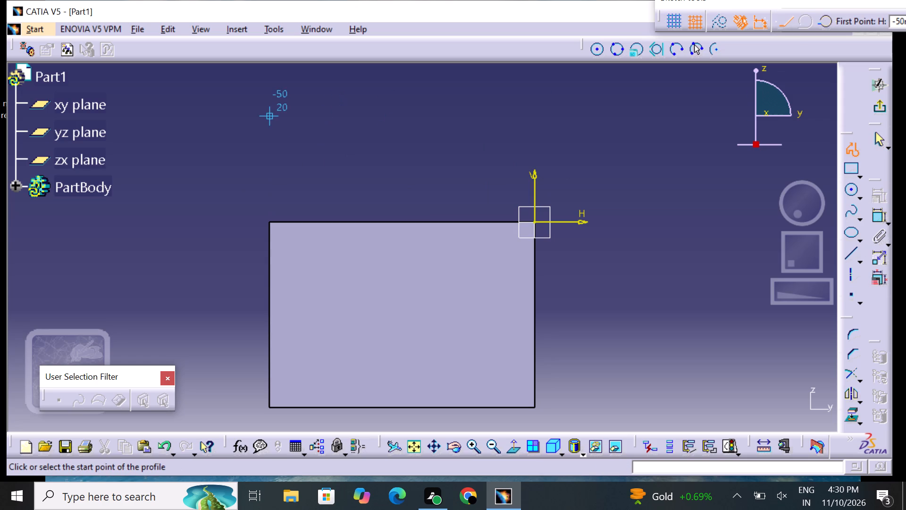
click(283, 149)
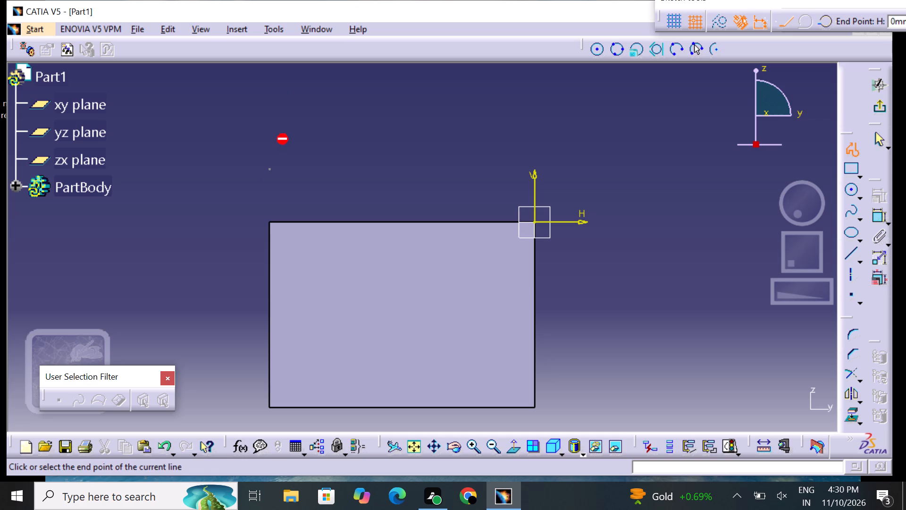
click(531, 147)
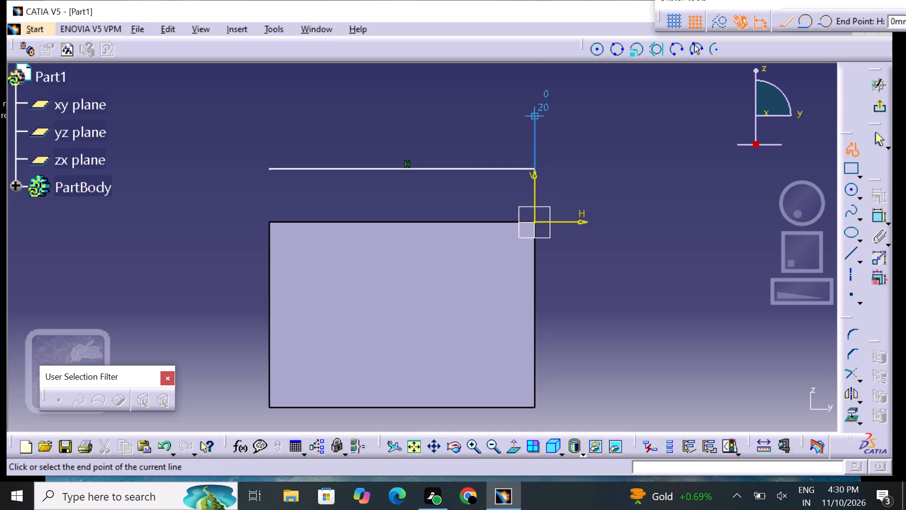
click(517, 81)
click(465, 82)
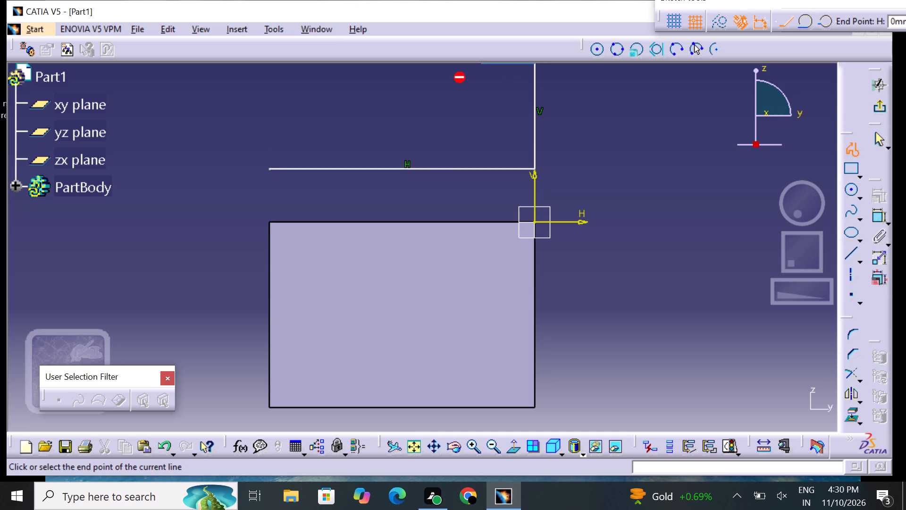
click(473, 102)
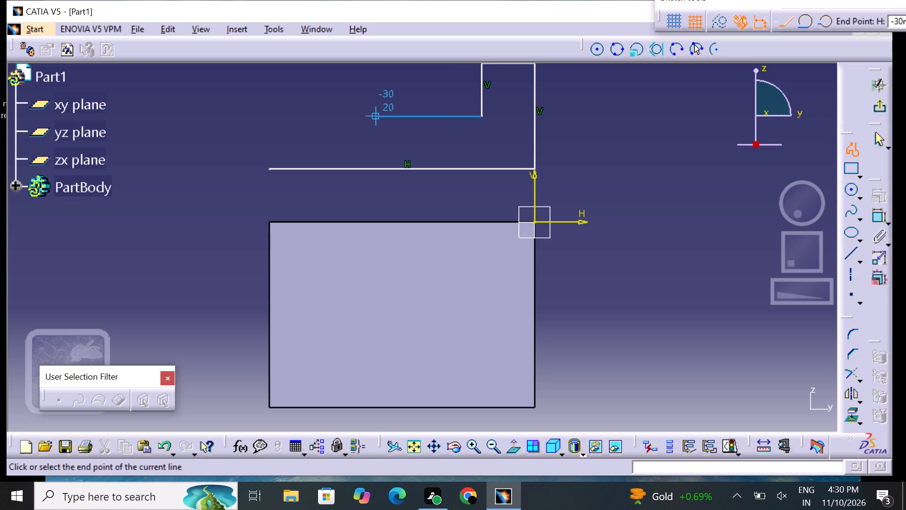
click(339, 120)
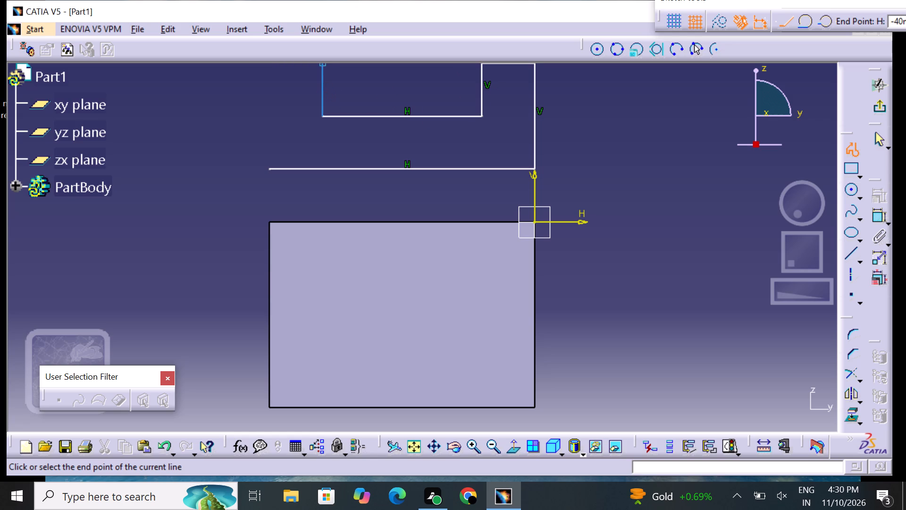
click(322, 83)
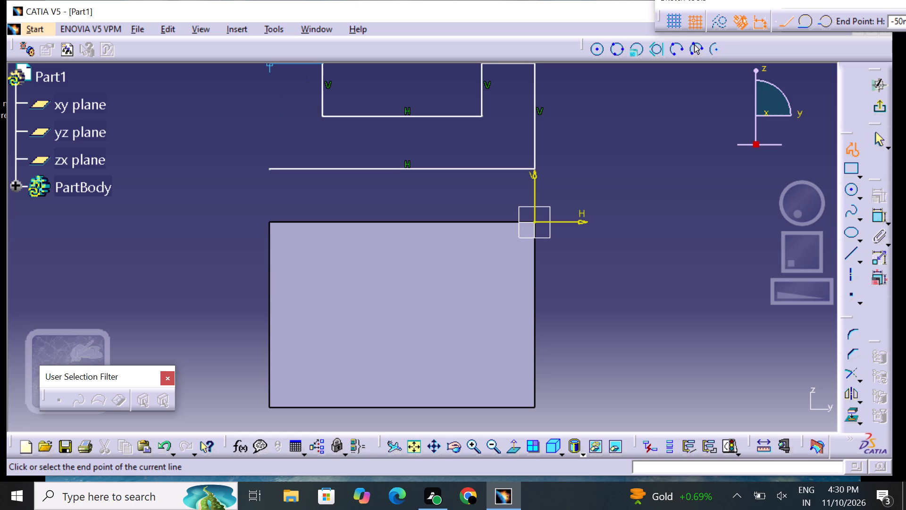
click(266, 85)
click(282, 162)
Constrain the new profile's bottom line coincident with the block's top edge.
middle_click(364, 136)
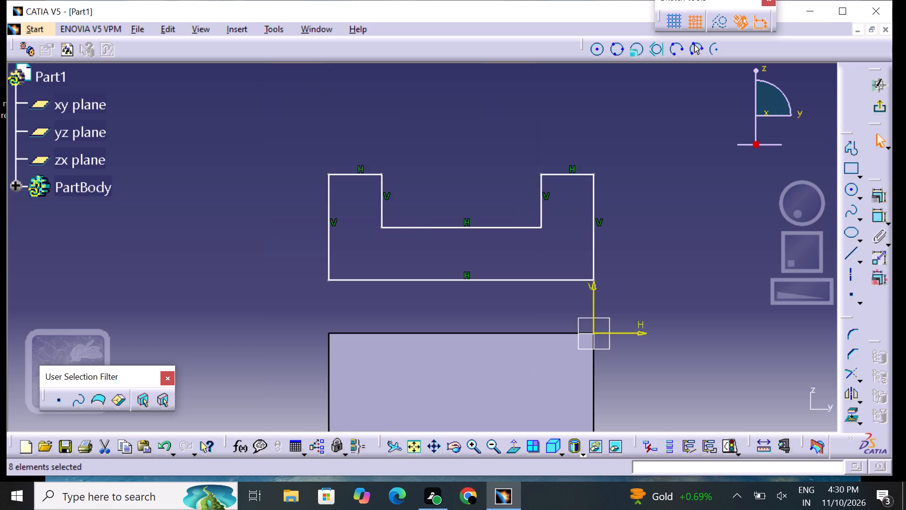
middle_drag(376, 131, 301, 68)
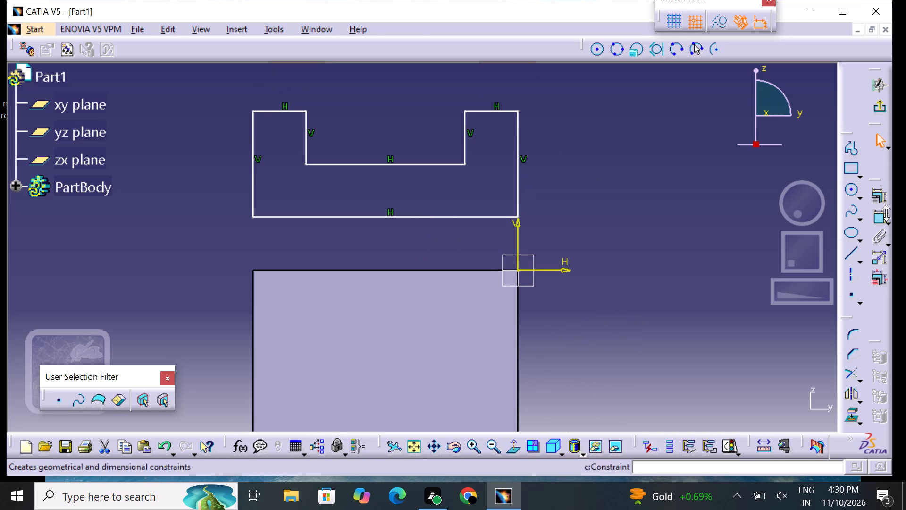
click(876, 221)
drag(355, 220, 357, 220)
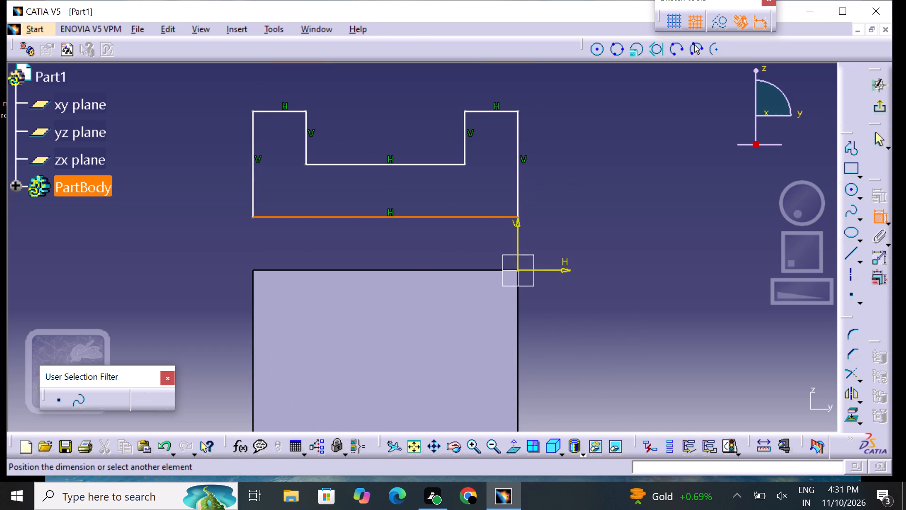
drag(357, 220, 366, 233)
click(399, 267)
right_click(397, 260)
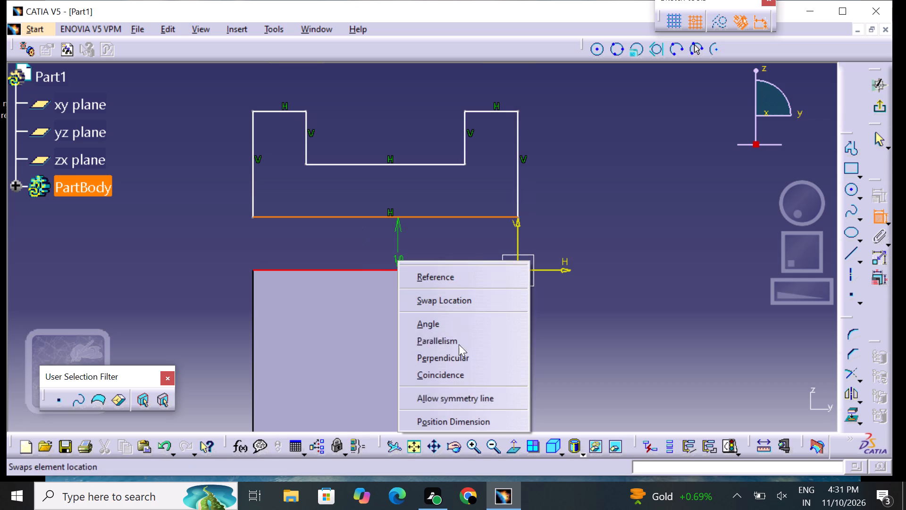
click(470, 374)
Dimension the new profile's right outer side and set its height to 10 mm.
middle_drag(637, 312, 633, 273)
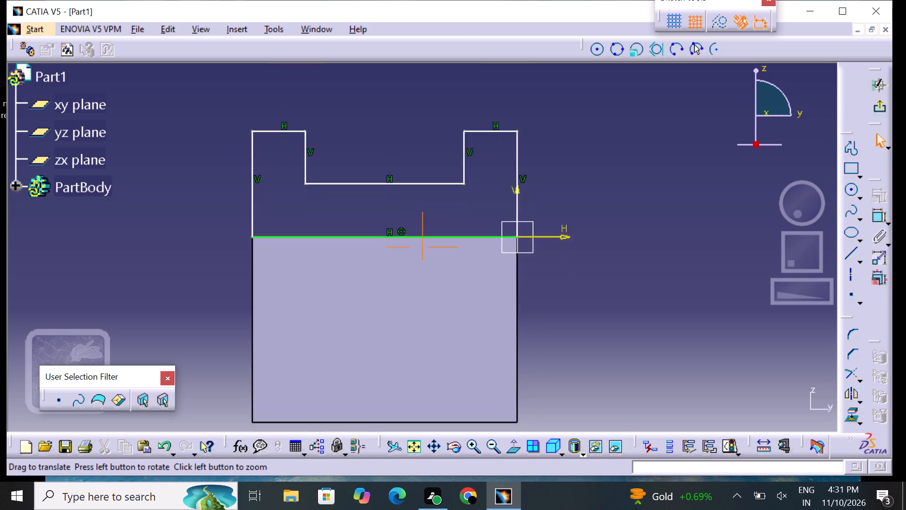
middle_drag(633, 273, 629, 264)
click(878, 217)
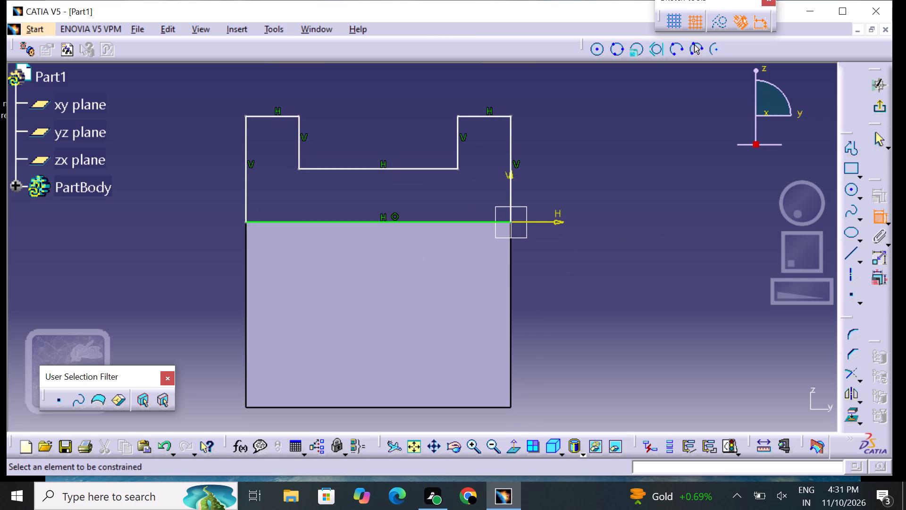
click(510, 154)
click(550, 178)
double_click(550, 177)
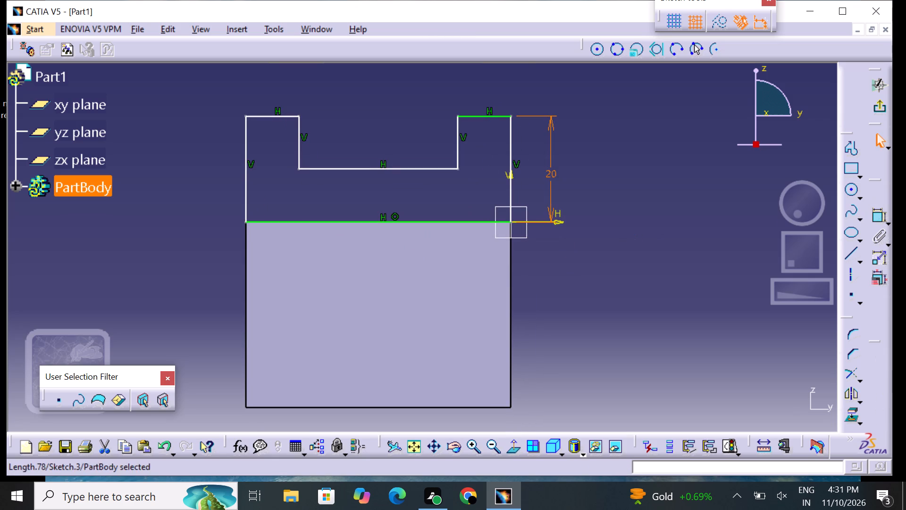
key(BackSpace)
text(10)
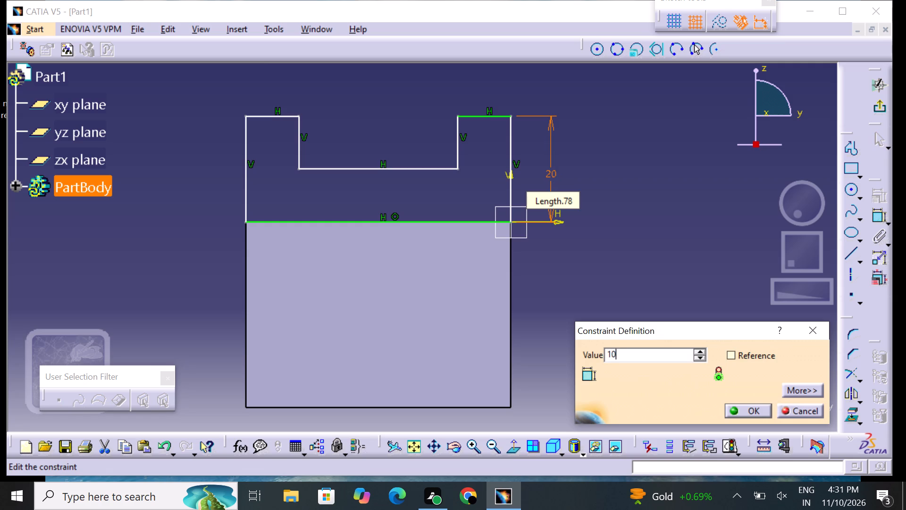
key(Return)
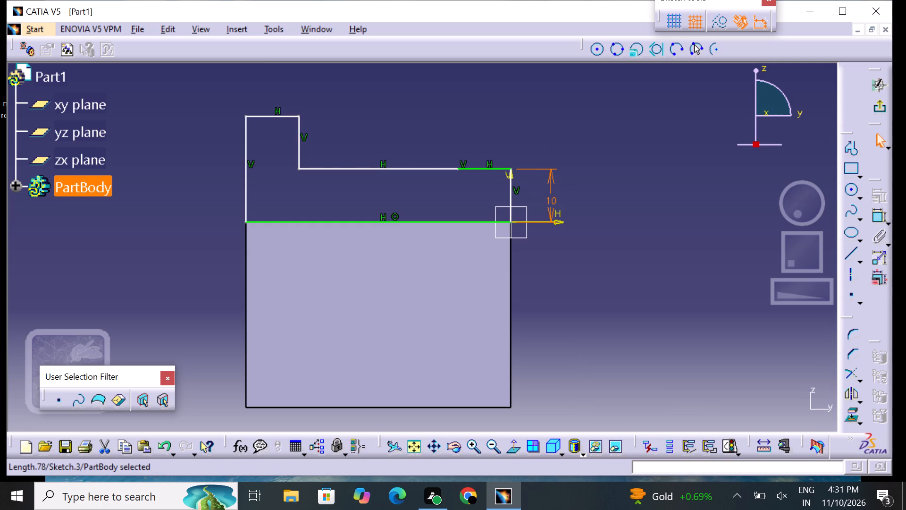
click(638, 145)
Dimension the profile's left outer side and set its height to 10 mm.
click(881, 221)
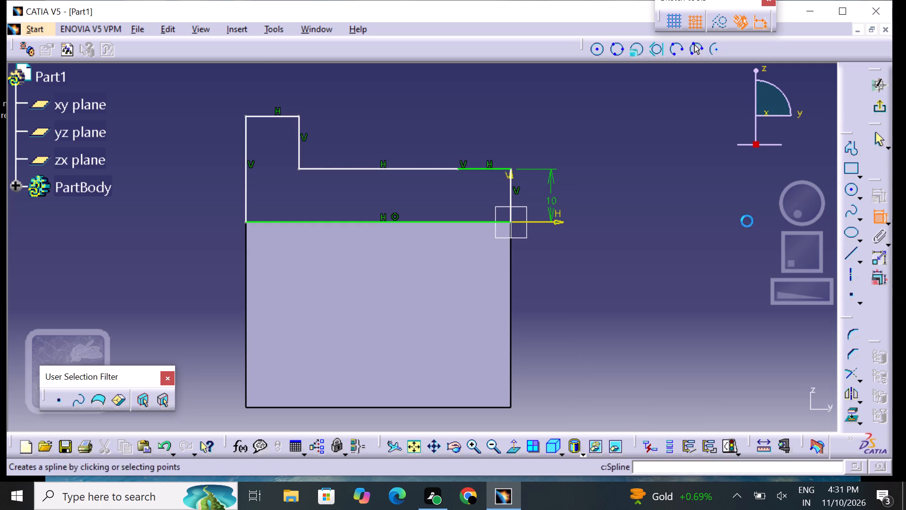
click(243, 178)
click(221, 183)
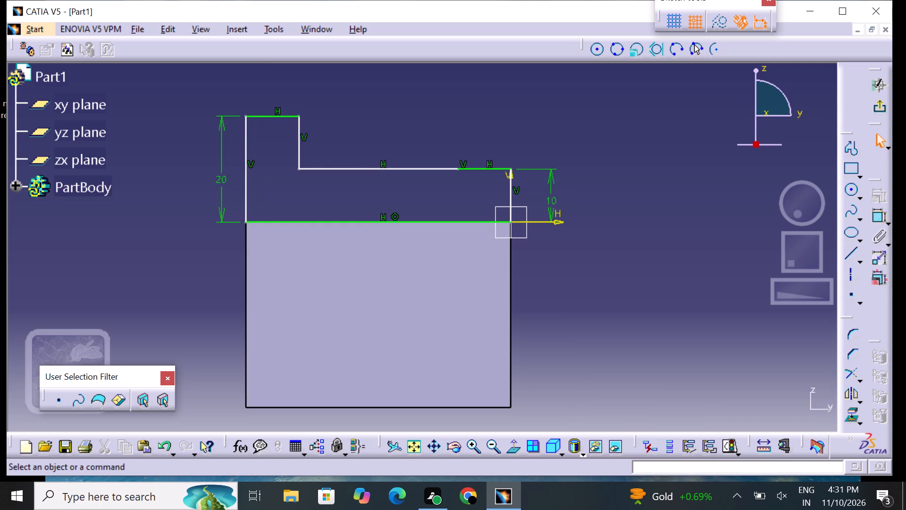
double_click(221, 182)
double_click(225, 155)
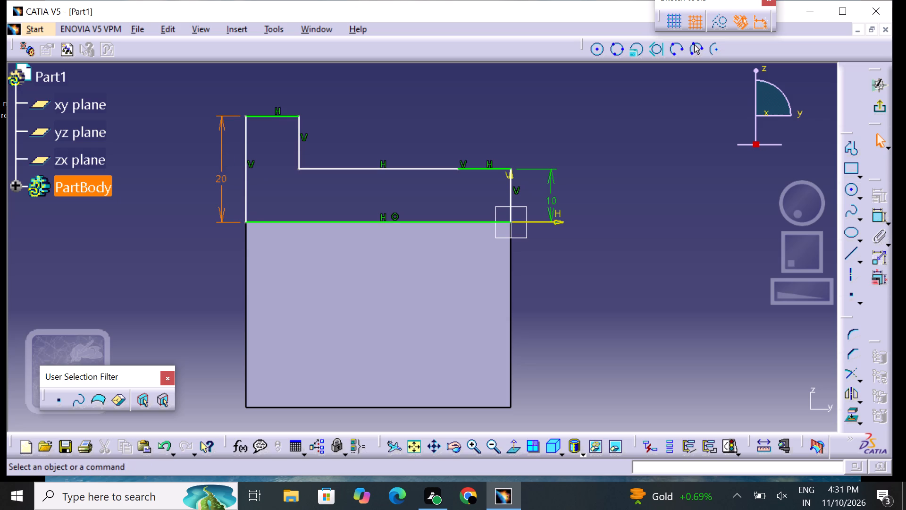
key(BackSpace)
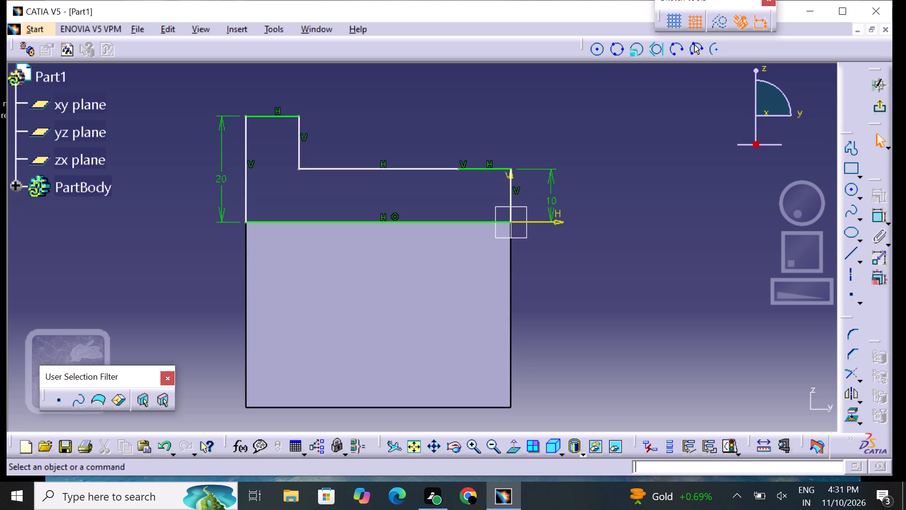
double_click(221, 168)
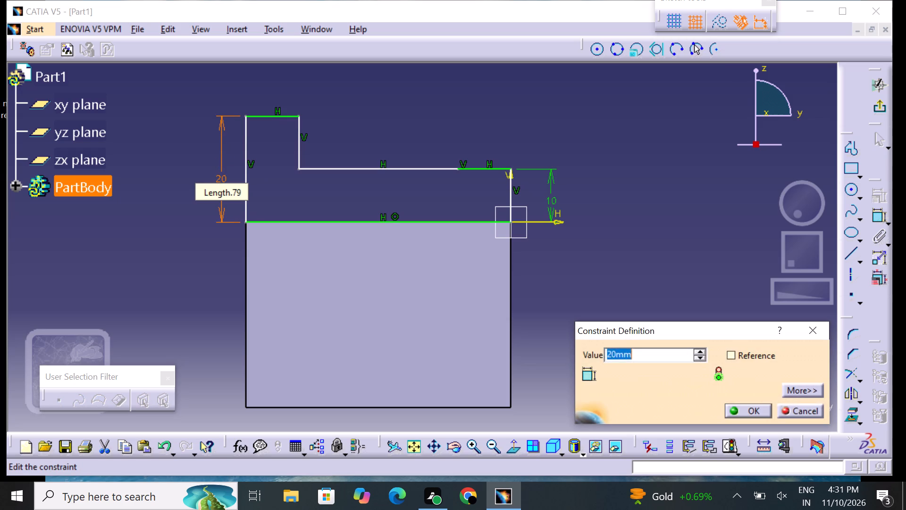
key(BackSpace)
text(10)
key(Return)
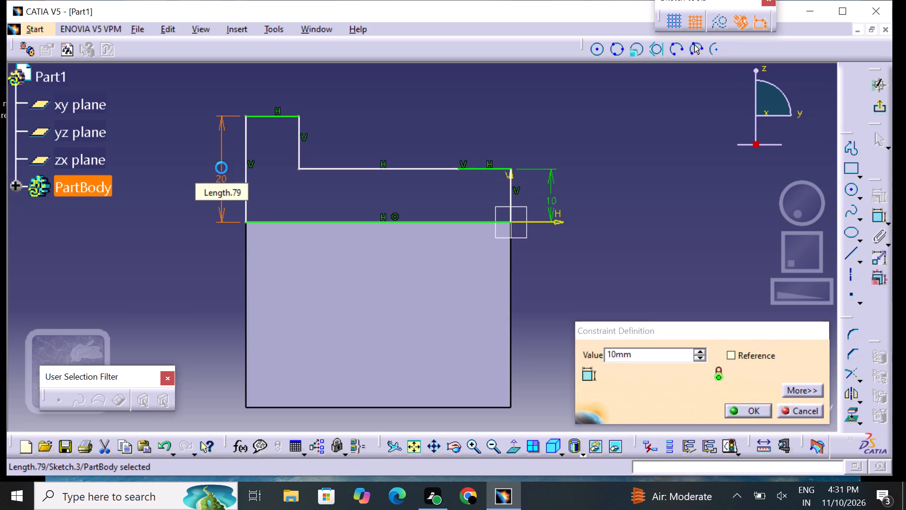
click(408, 127)
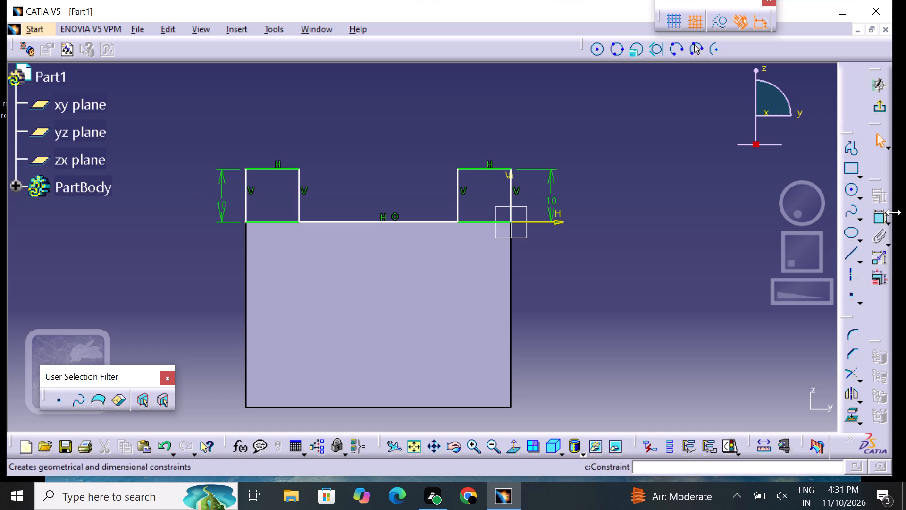
Dimension the left side wall of the profile's recess and set its depth to 5 mm.
click(881, 219)
click(298, 196)
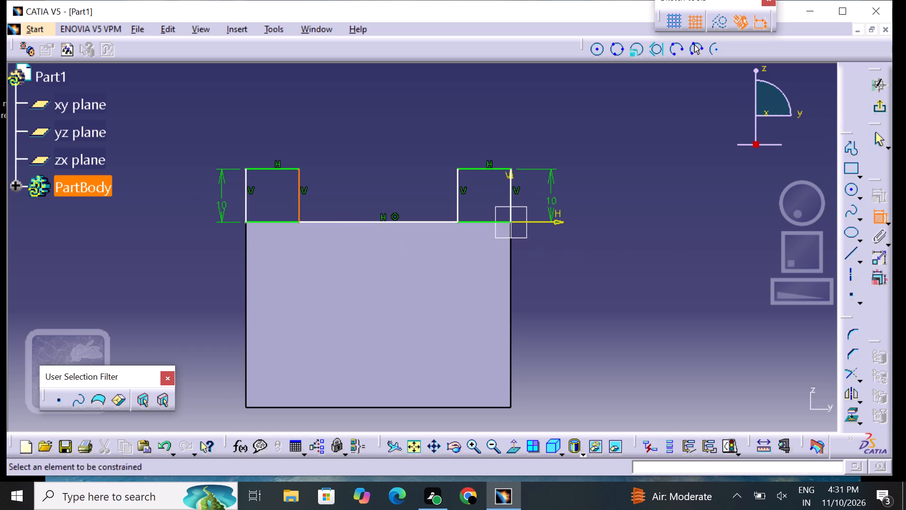
click(317, 188)
double_click(317, 185)
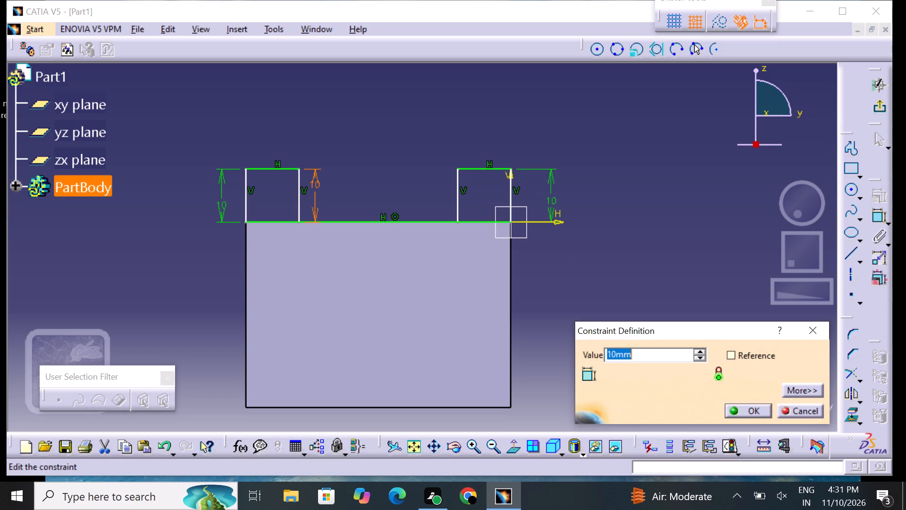
key(BackSpace)
key(5)
key(Return)
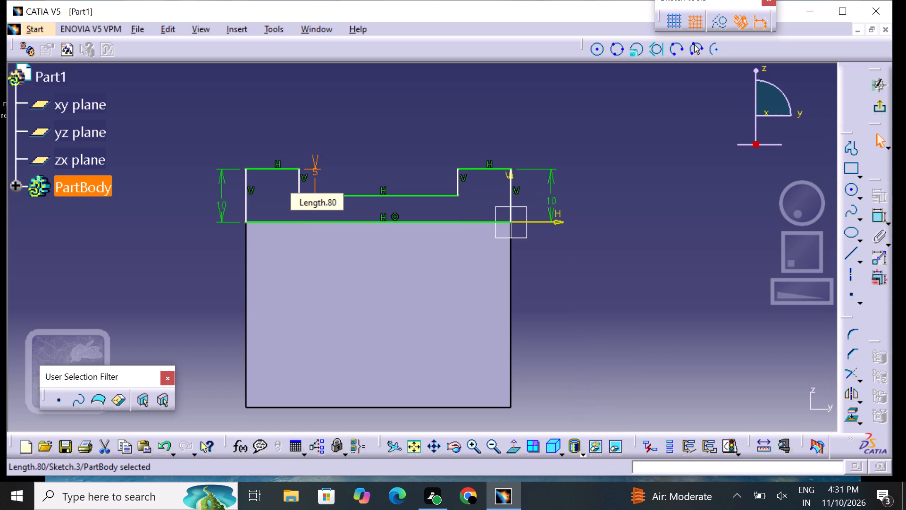
click(386, 165)
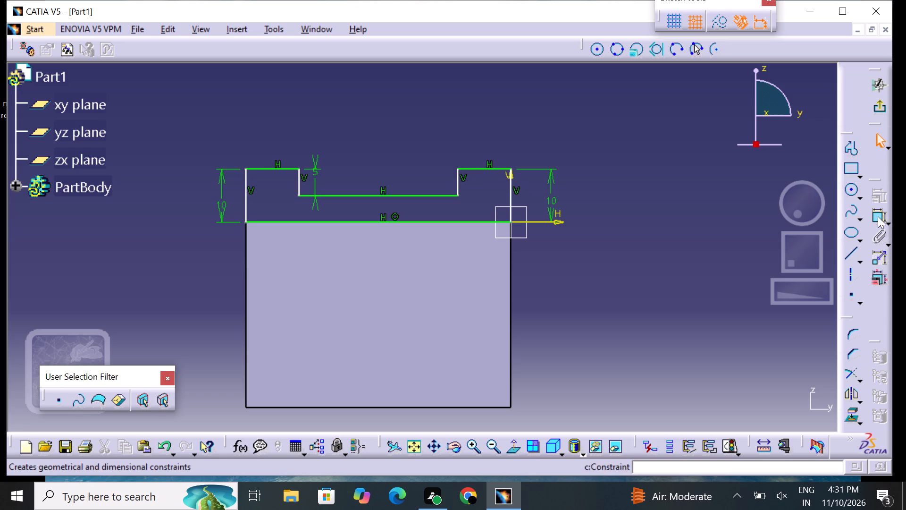
Dimension the width of the profile's left top segment and the width of the recess floor.
click(877, 216)
click(278, 168)
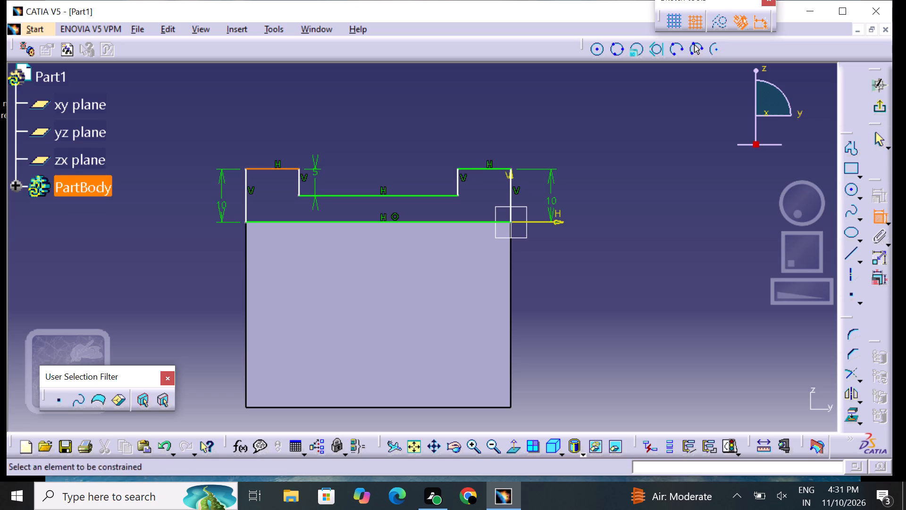
click(275, 146)
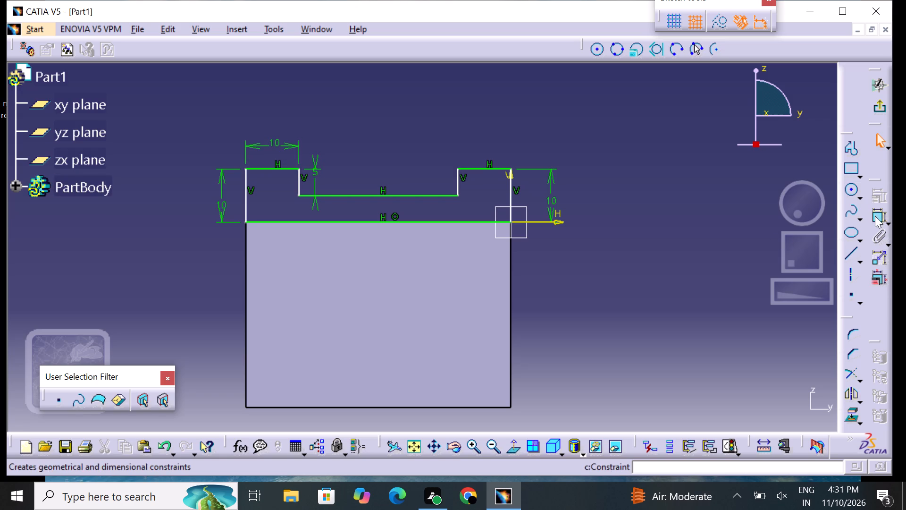
click(875, 216)
click(397, 195)
click(397, 156)
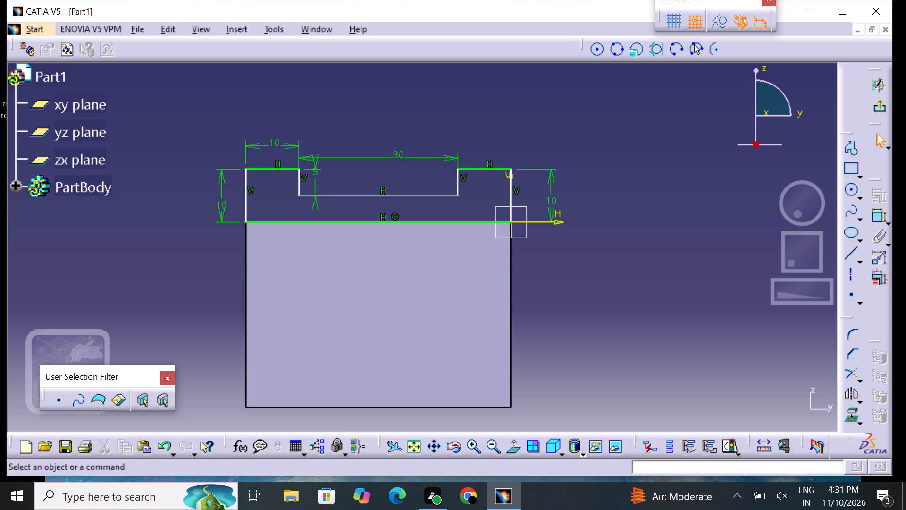
click(657, 305)
Constrain the profile's left outer side coincident with the block's left vertical edge.
double_click(476, 446)
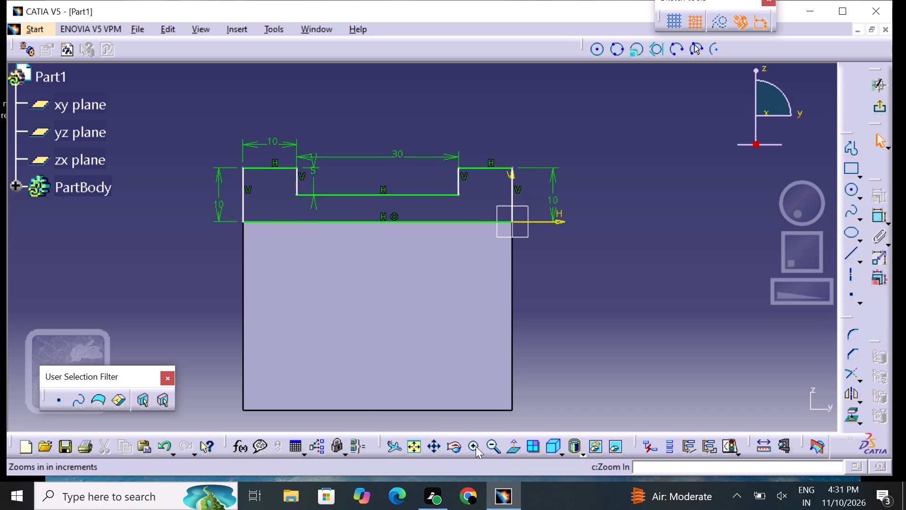
middle_drag(380, 251, 422, 272)
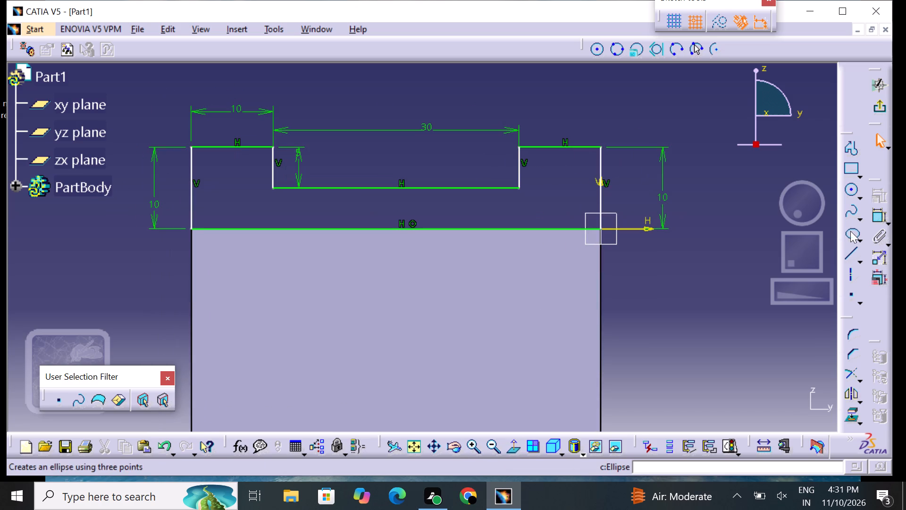
click(888, 219)
click(875, 233)
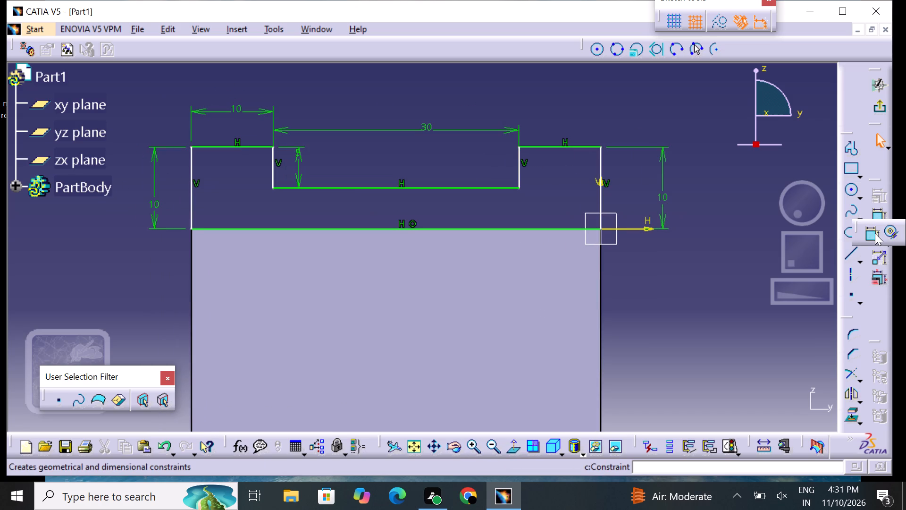
click(189, 220)
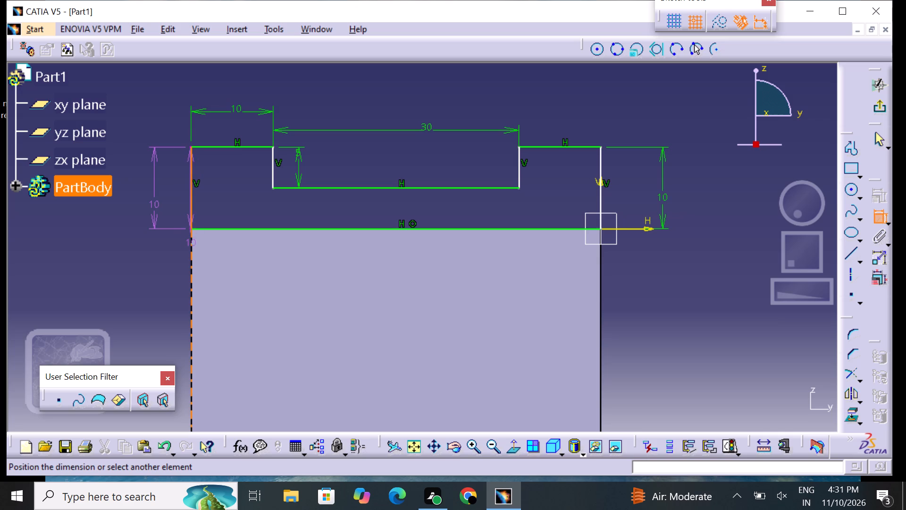
click(191, 245)
right_click(193, 238)
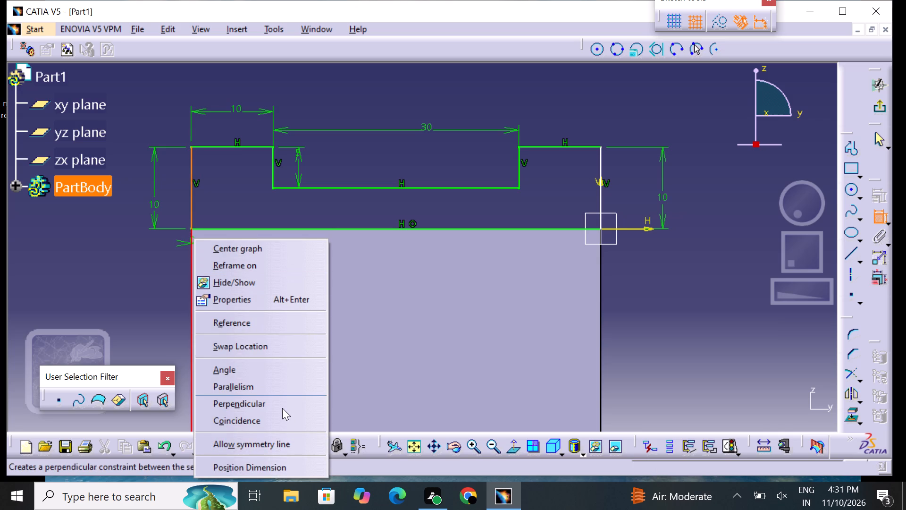
click(285, 416)
click(280, 348)
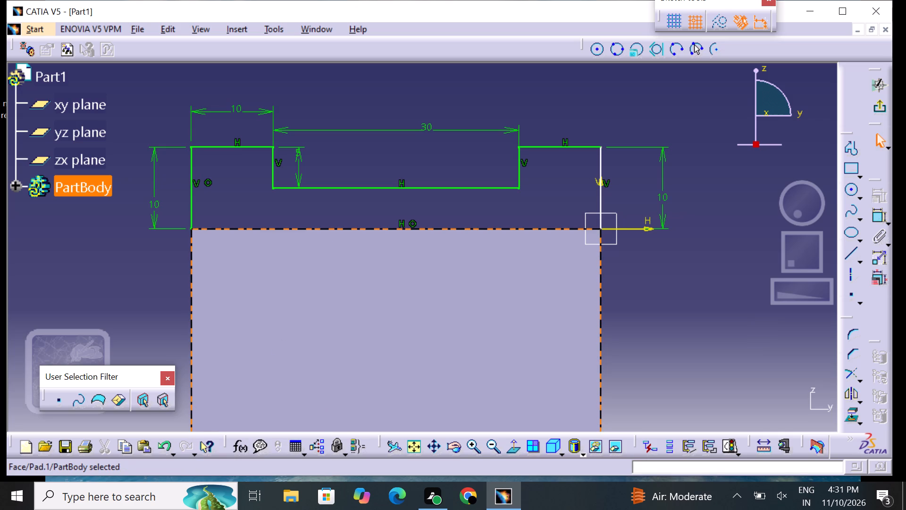
click(125, 297)
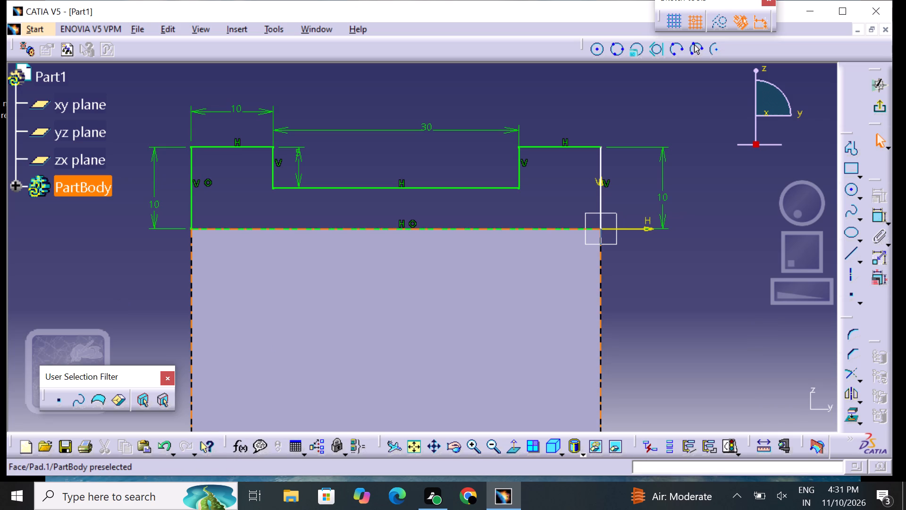
Constrain the profile's right outer side coincident with the block's right vertical edge.
click(471, 450)
double_click(471, 449)
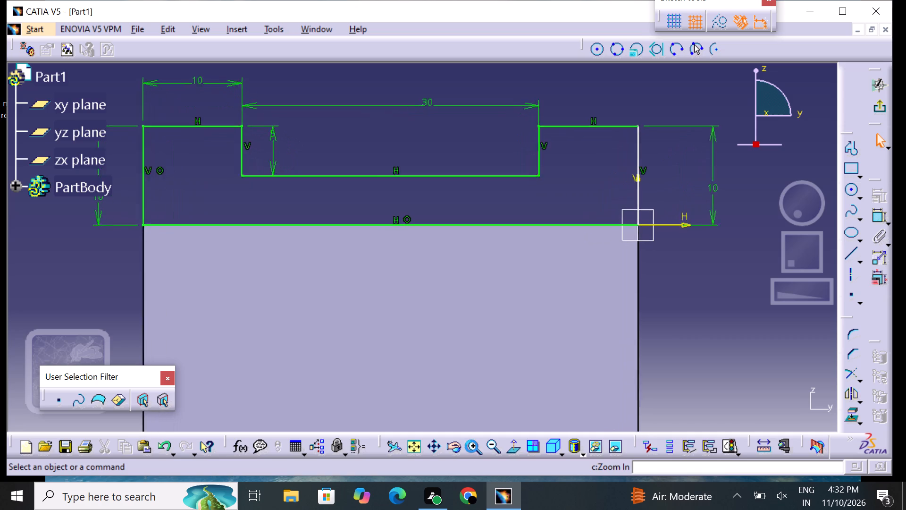
middle_drag(284, 293, 437, 354)
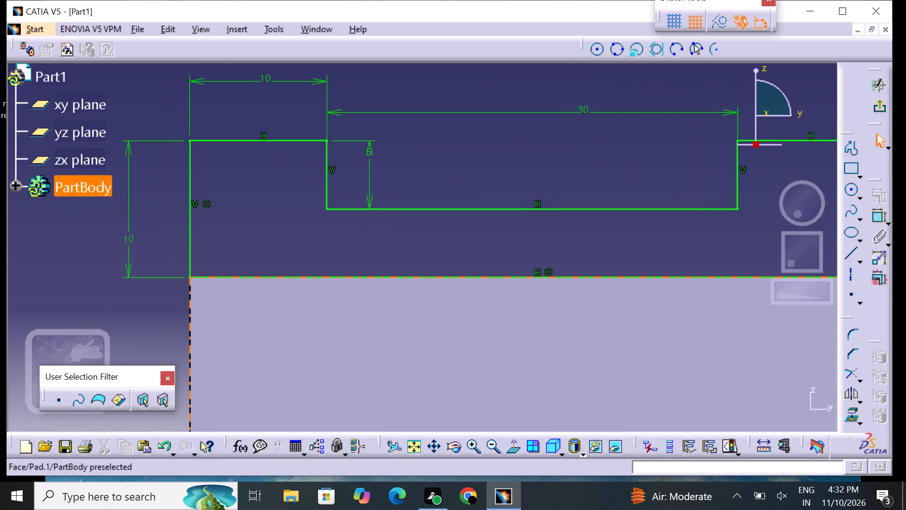
click(150, 324)
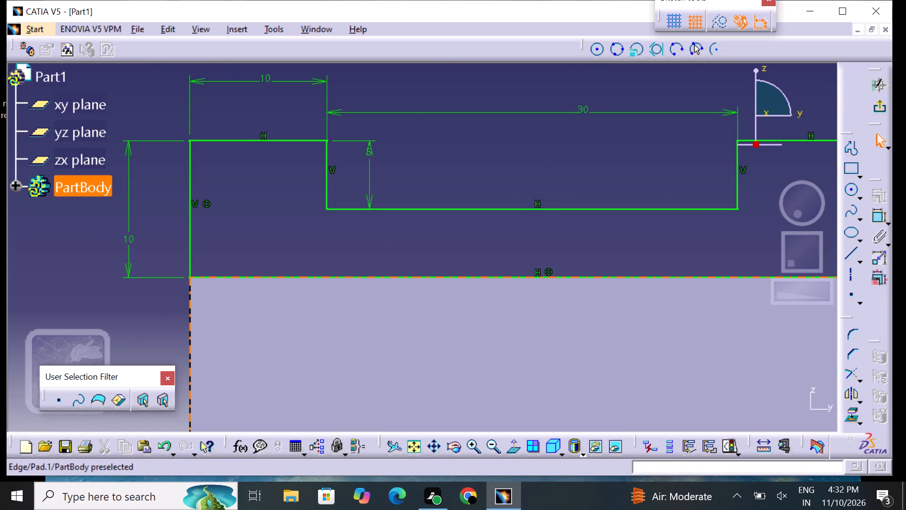
middle_drag(390, 260, 145, 271)
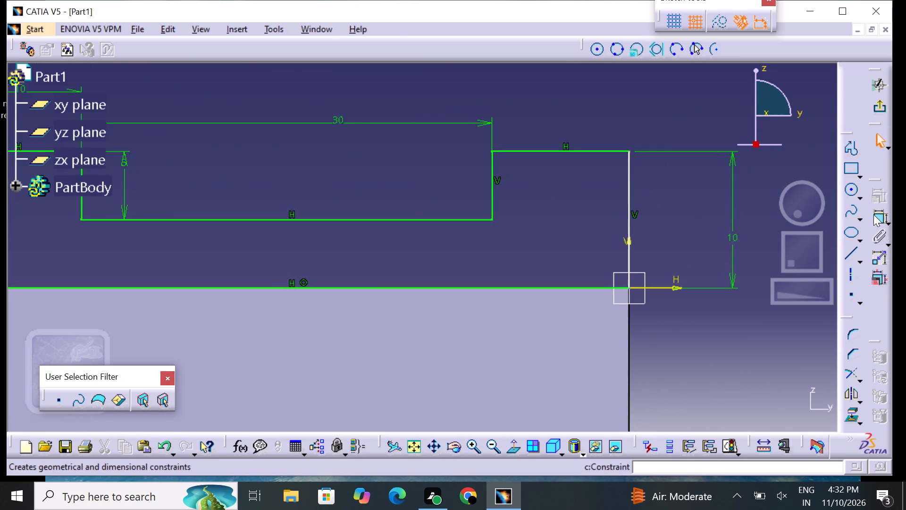
drag(873, 214, 874, 219)
click(628, 250)
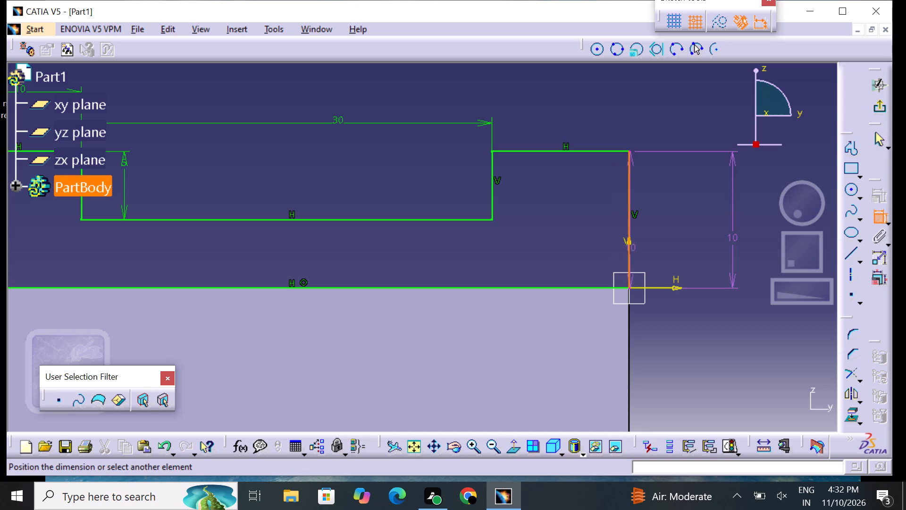
click(630, 314)
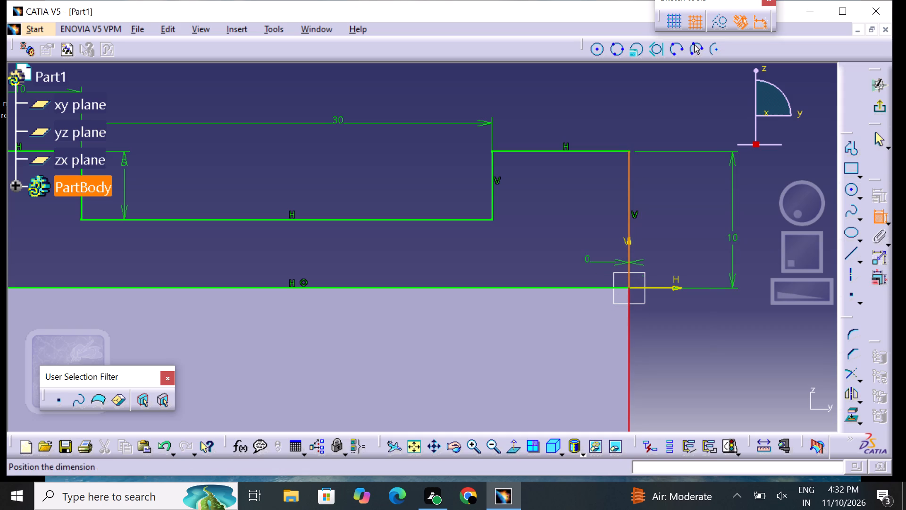
right_click(574, 249)
click(665, 361)
click(685, 353)
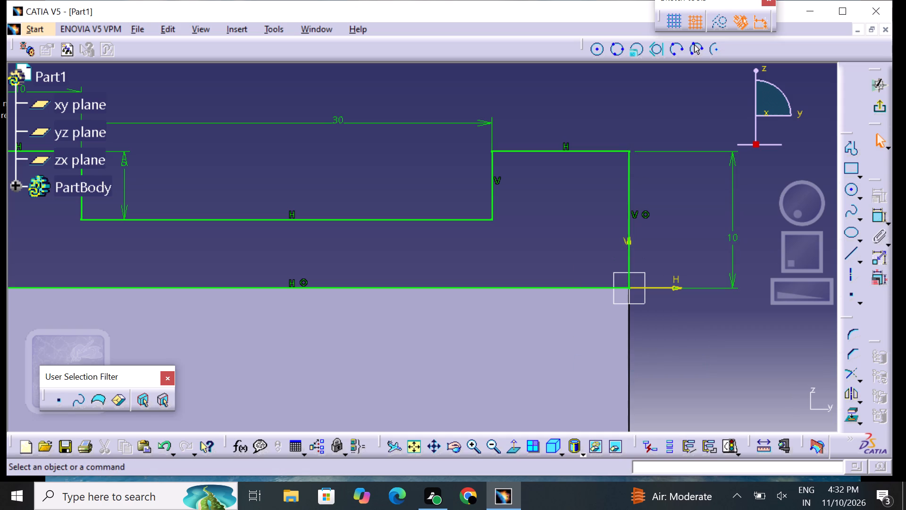
Exit the sketch and pad the U-shaped profile 50 mm in the reversed direction, over the rear half of the block.
middle_drag(613, 270, 628, 264)
click(876, 111)
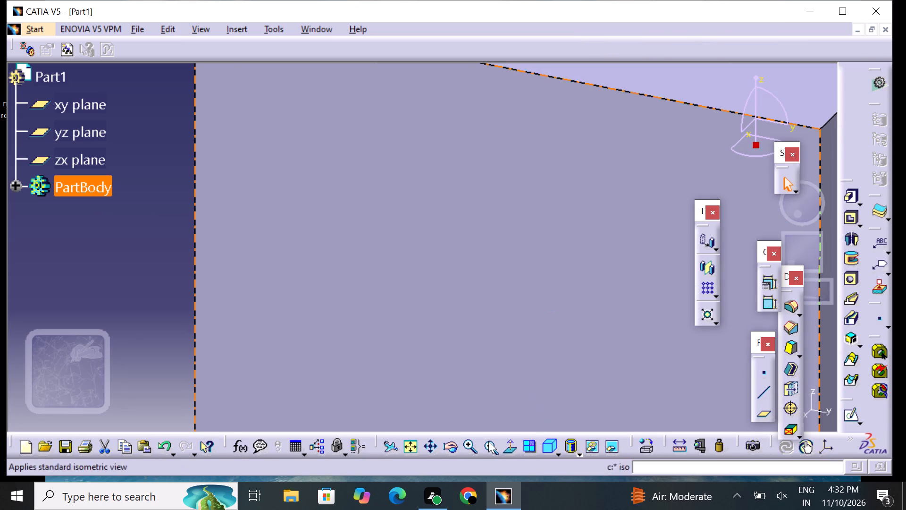
click(488, 441)
click(489, 442)
middle_drag(545, 224, 419, 381)
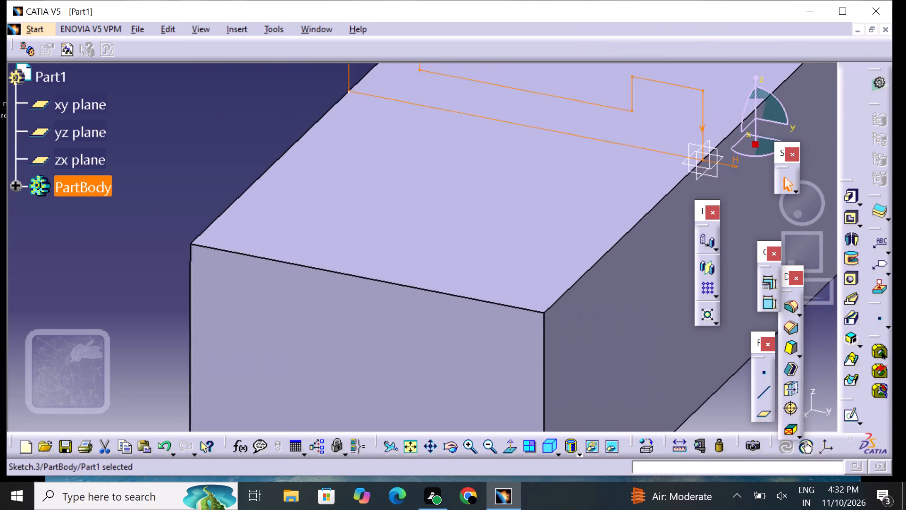
middle_drag(419, 381, 408, 396)
click(500, 454)
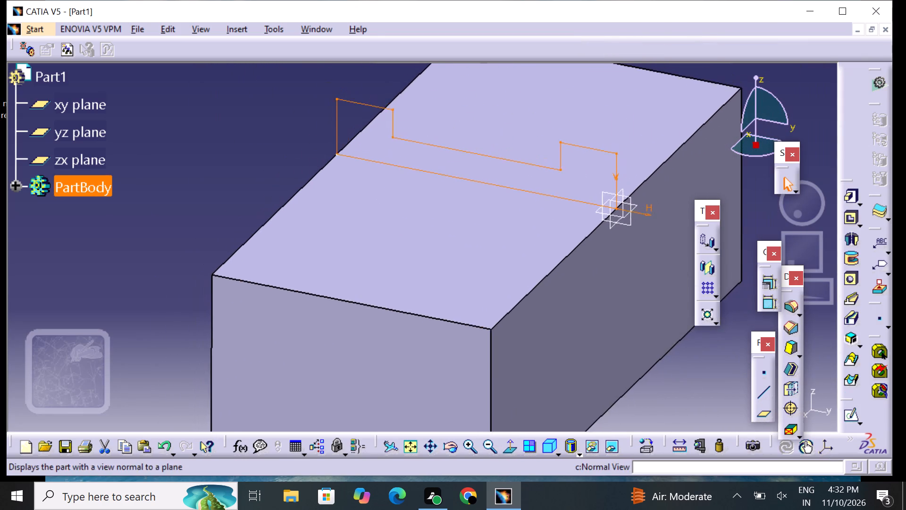
middle_drag(569, 235, 494, 334)
click(850, 199)
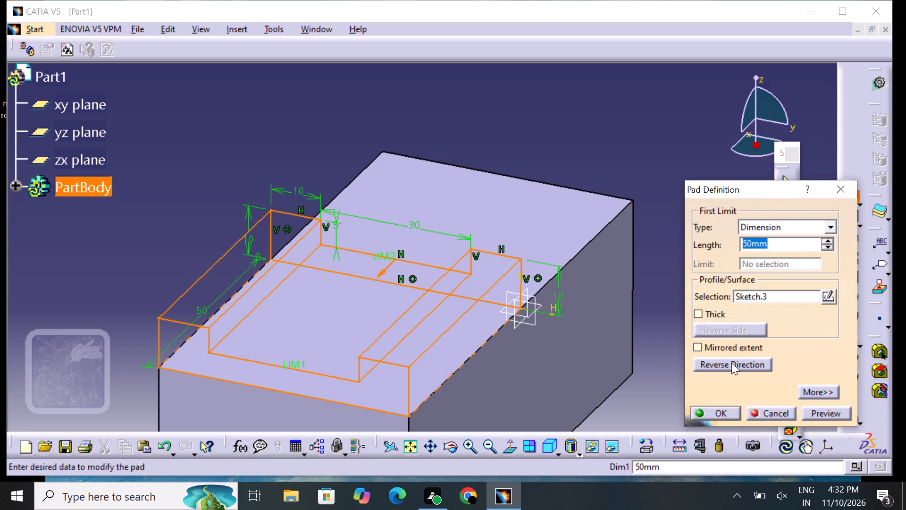
click(734, 367)
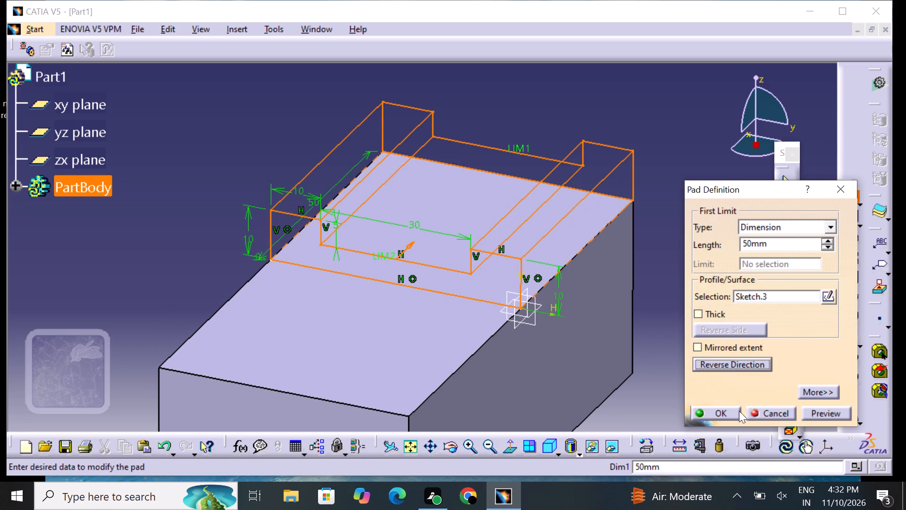
click(725, 414)
click(641, 379)
Start a sketch on the block's long side face, at the side where the channel's right wall stands.
middle_drag(617, 319, 617, 299)
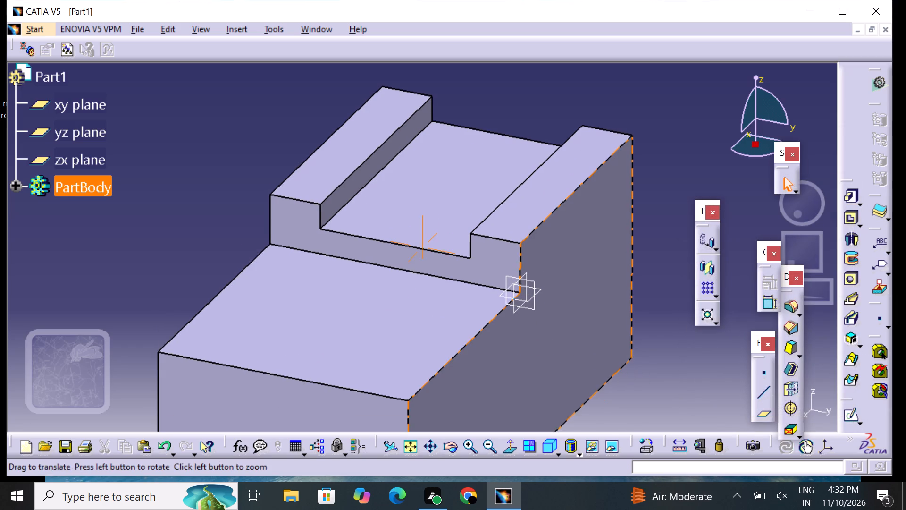
middle_drag(617, 299, 620, 271)
click(615, 299)
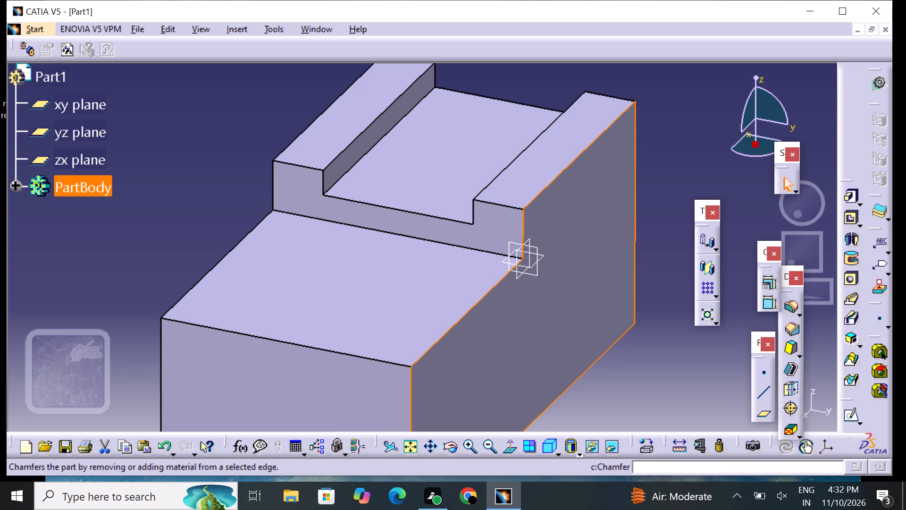
click(847, 416)
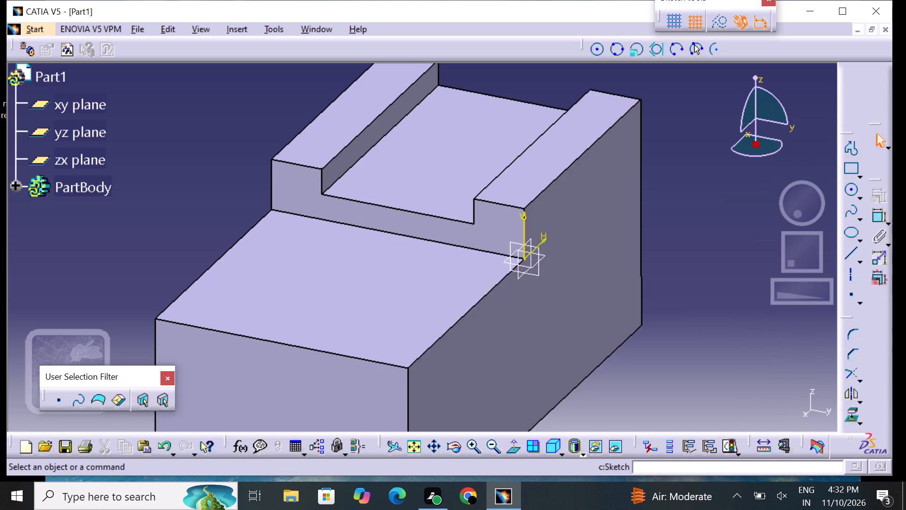
middle_drag(689, 338, 426, 145)
middle_drag(515, 251, 473, 221)
double_click(487, 447)
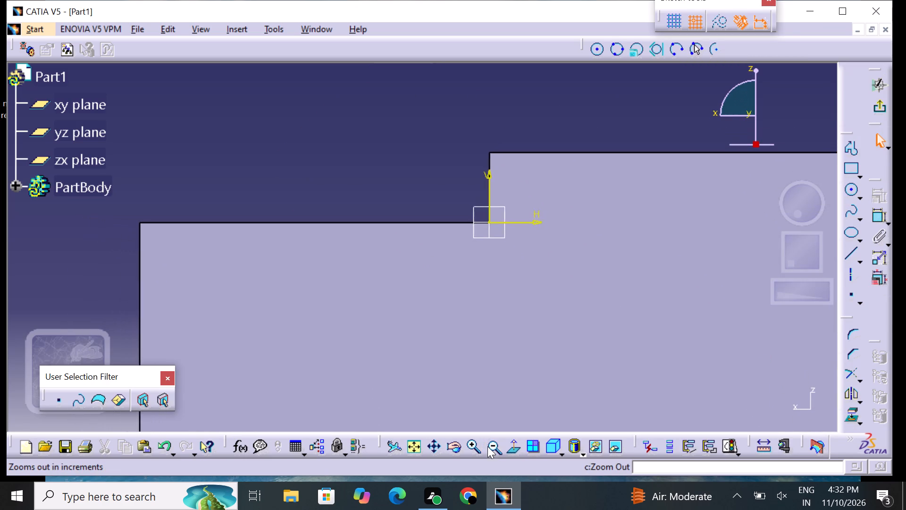
click(487, 446)
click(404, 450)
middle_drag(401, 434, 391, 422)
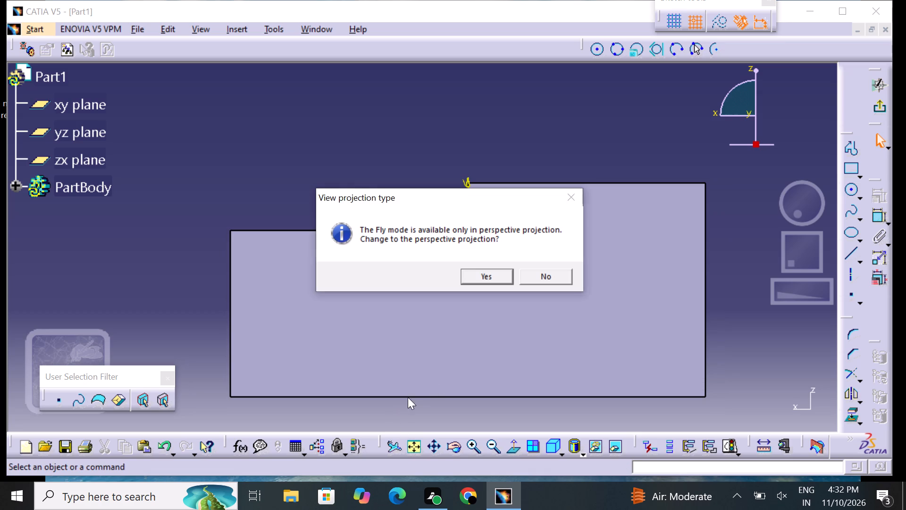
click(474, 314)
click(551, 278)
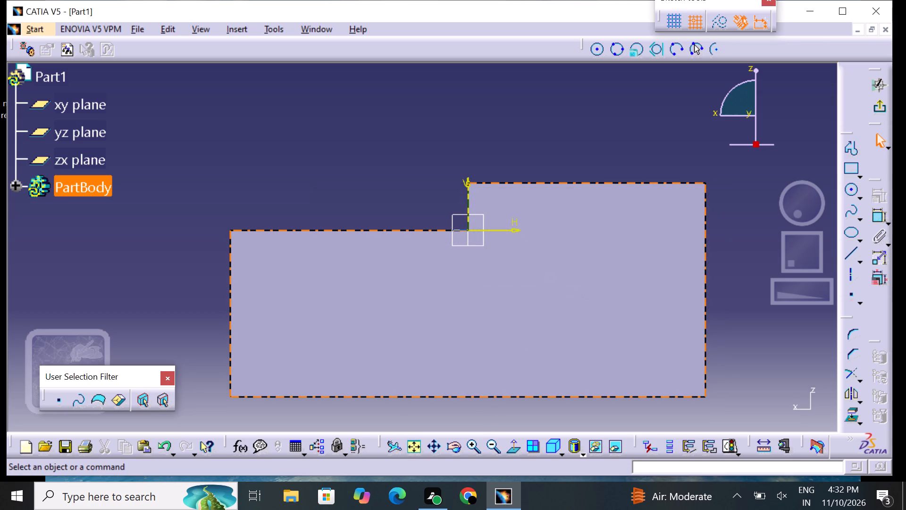
Sketch a rectangle about 10 by 10 mm near the lower rear corner of the side face.
middle_drag(537, 257, 502, 235)
click(502, 281)
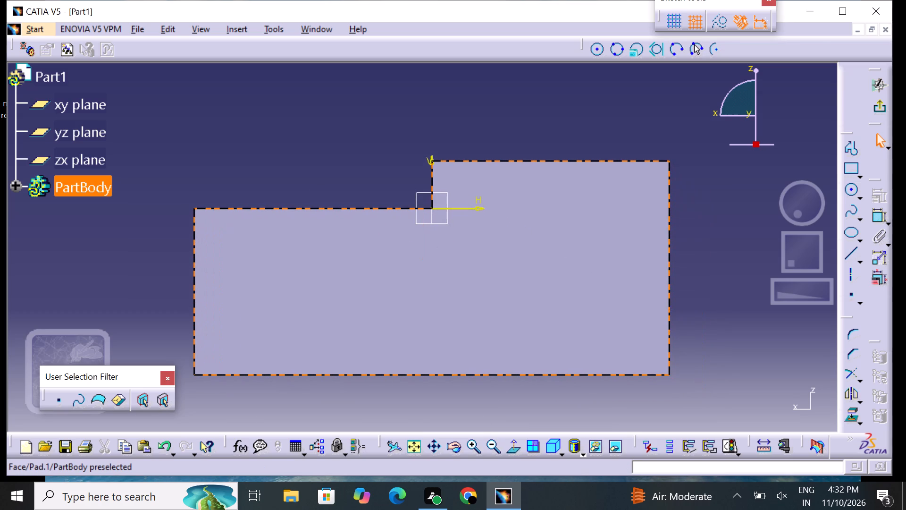
click(663, 276)
drag(622, 268, 579, 270)
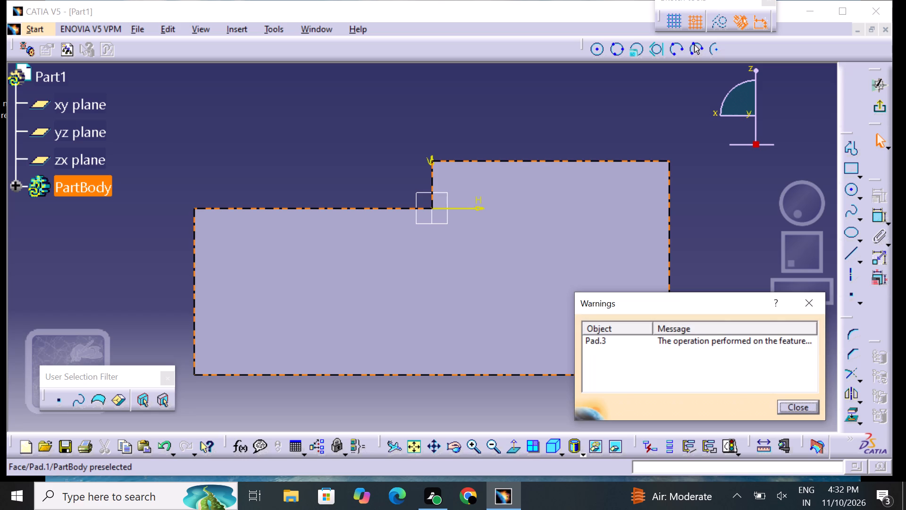
click(799, 299)
click(730, 274)
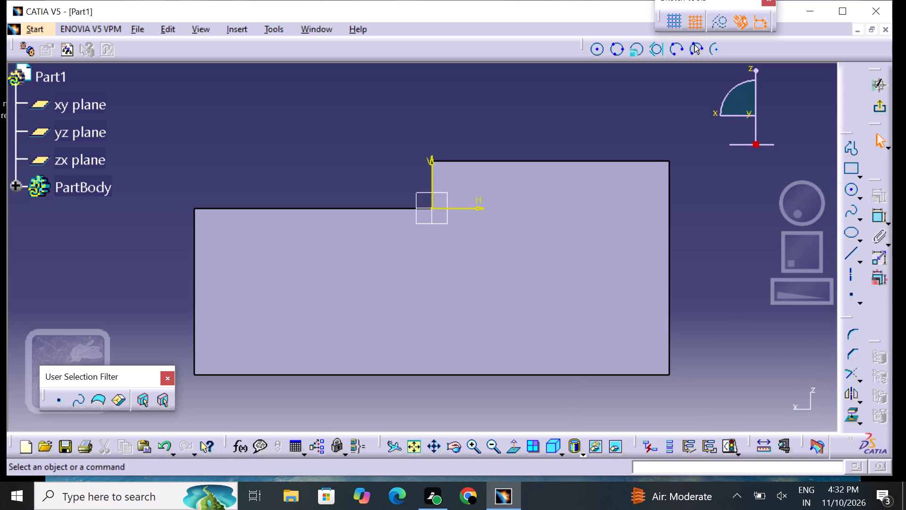
click(852, 176)
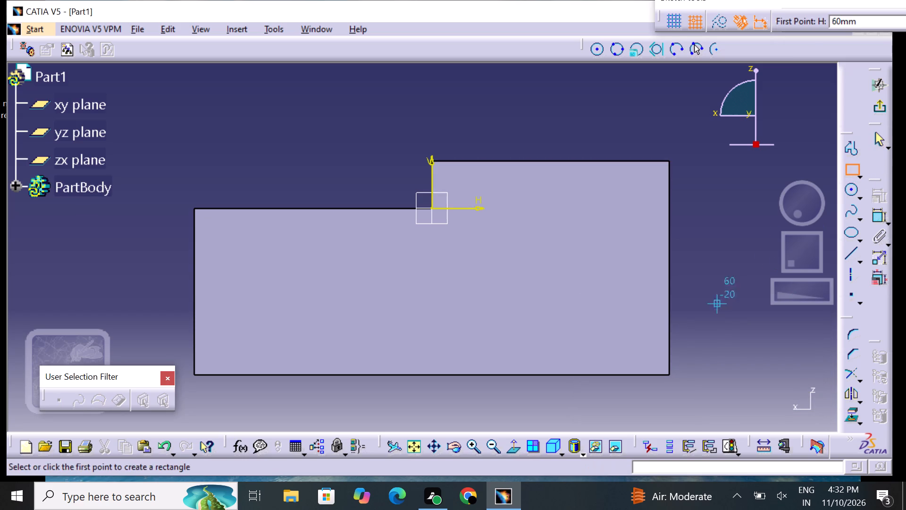
click(588, 297)
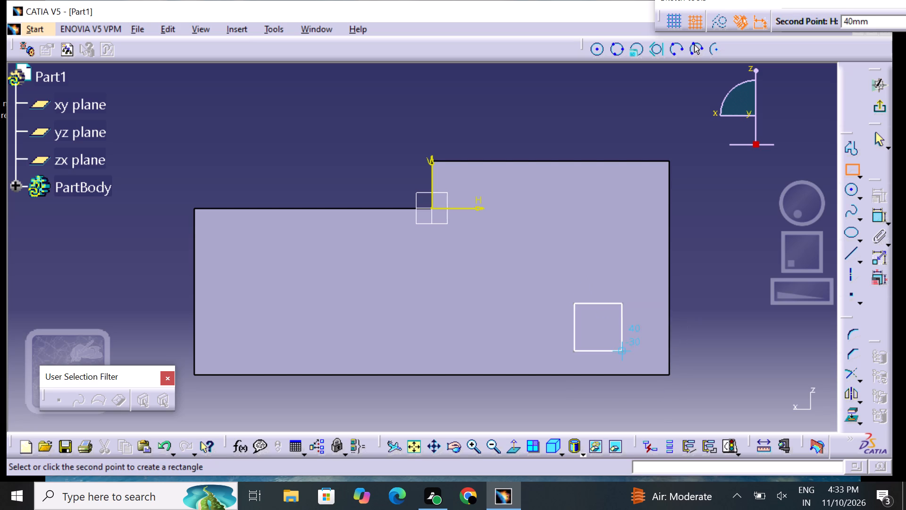
click(646, 360)
click(710, 372)
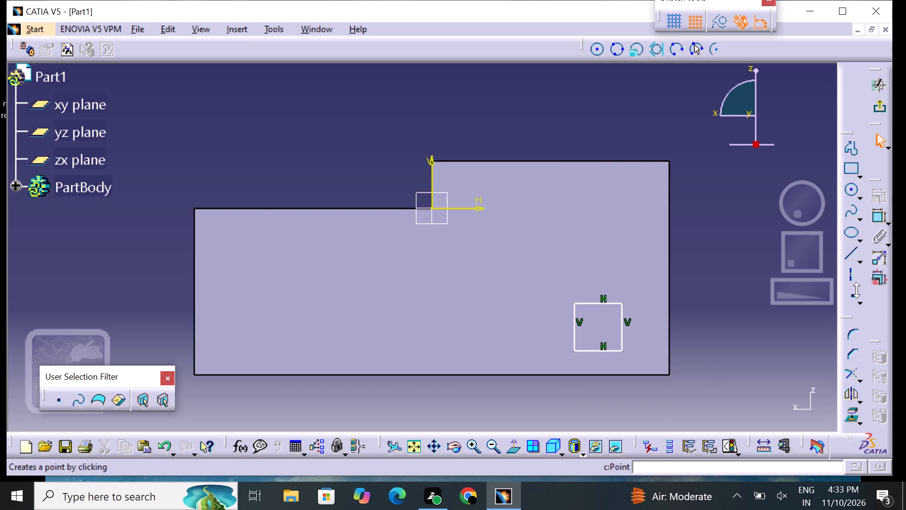
Constrain the rectangle's right side coincident with the block's rear vertical edge.
click(876, 218)
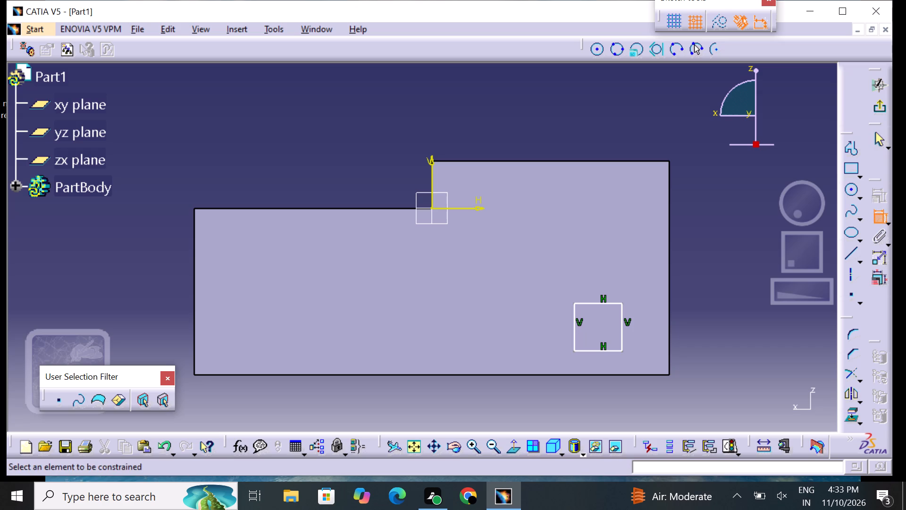
click(623, 327)
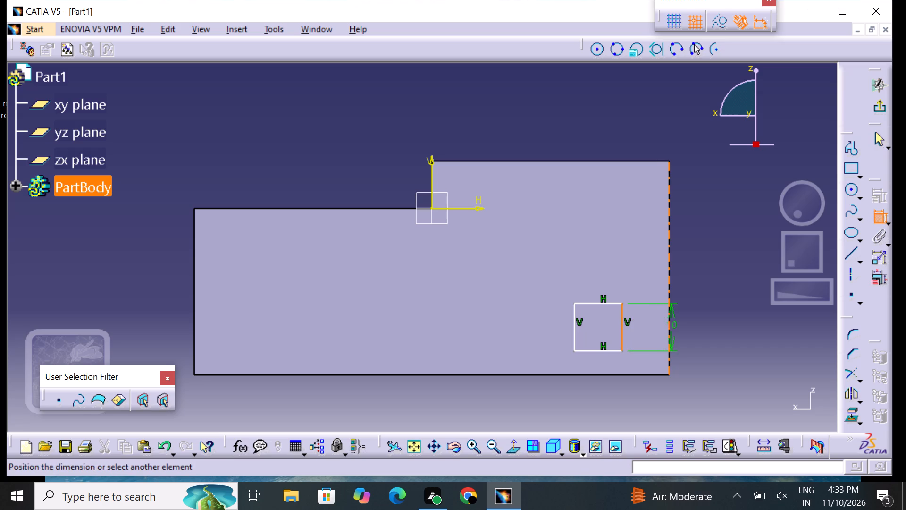
click(667, 328)
right_click(668, 321)
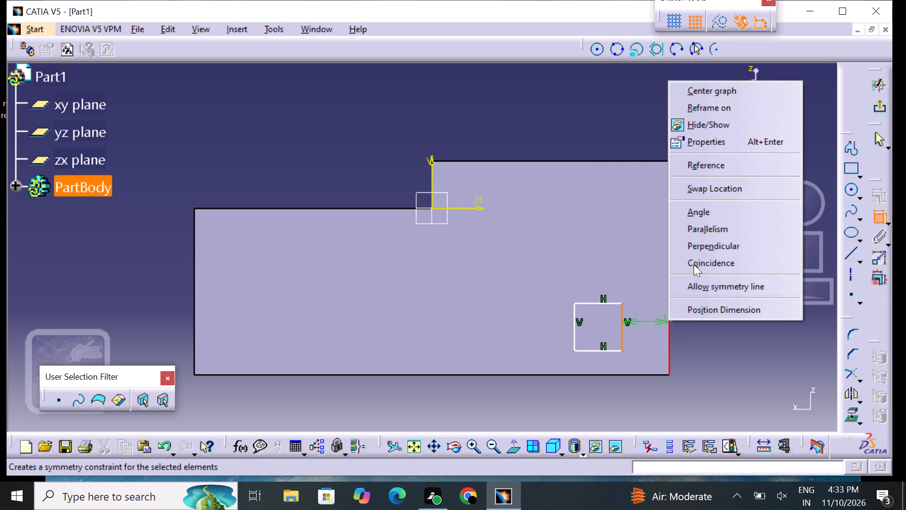
click(694, 264)
click(715, 297)
Constrain the rectangle's bottom side coincident with the block's bottom edge.
click(882, 216)
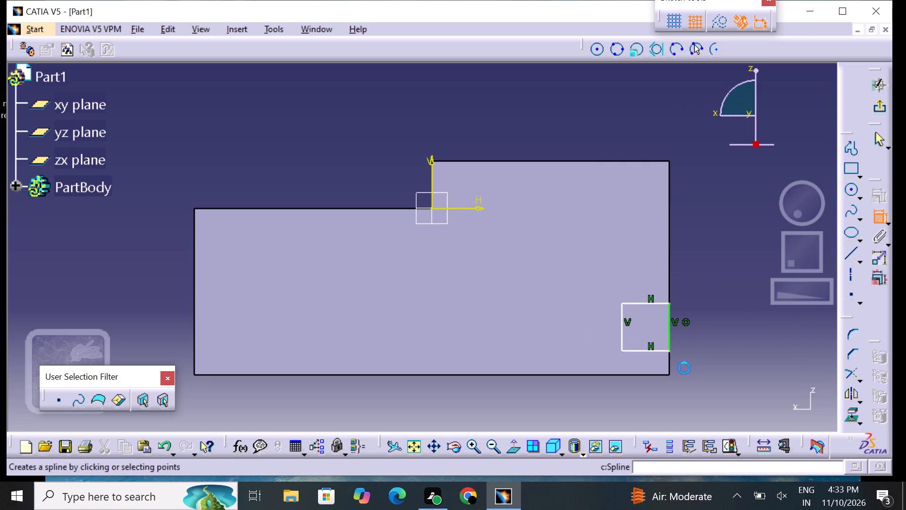
click(655, 350)
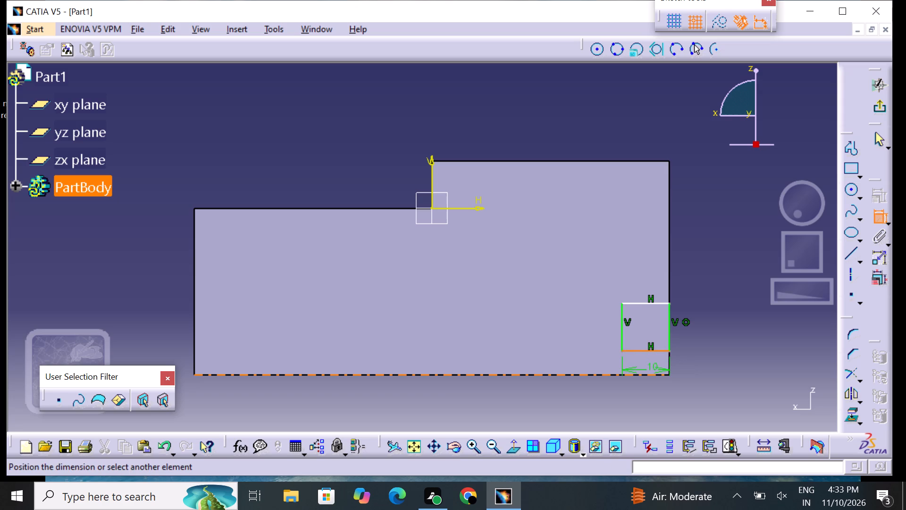
click(652, 376)
right_click(652, 370)
click(687, 317)
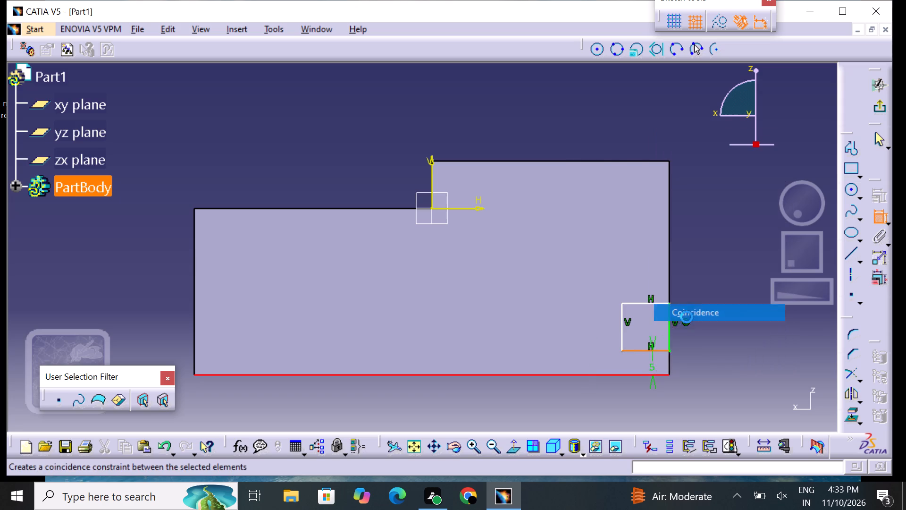
click(706, 320)
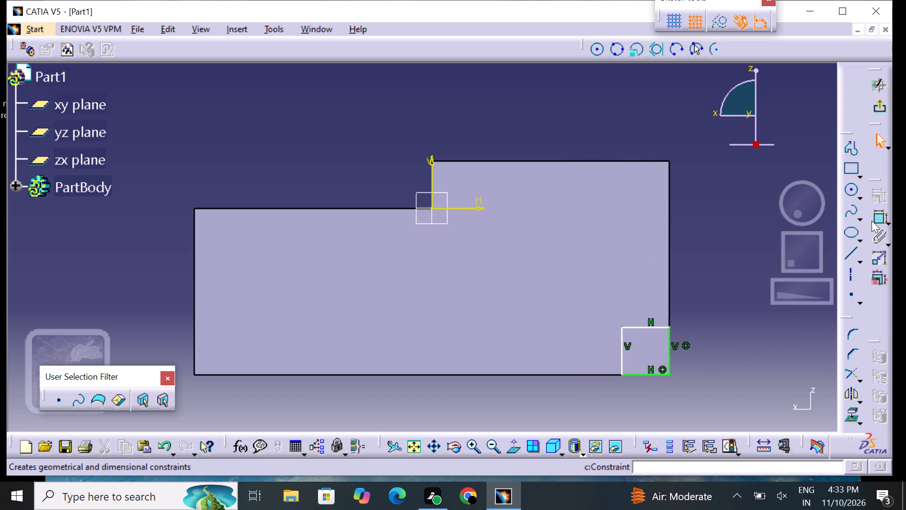
Dimension the rectangle's height and set it to 25 mm.
click(872, 219)
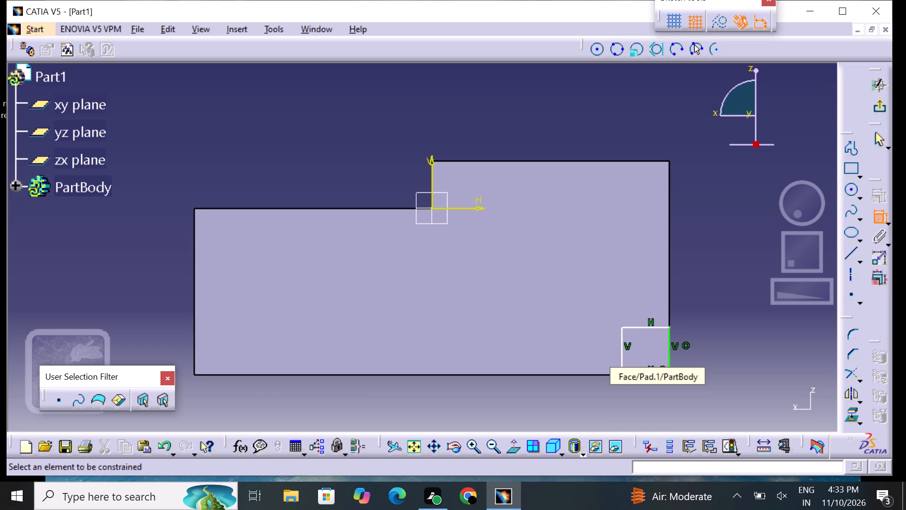
click(619, 352)
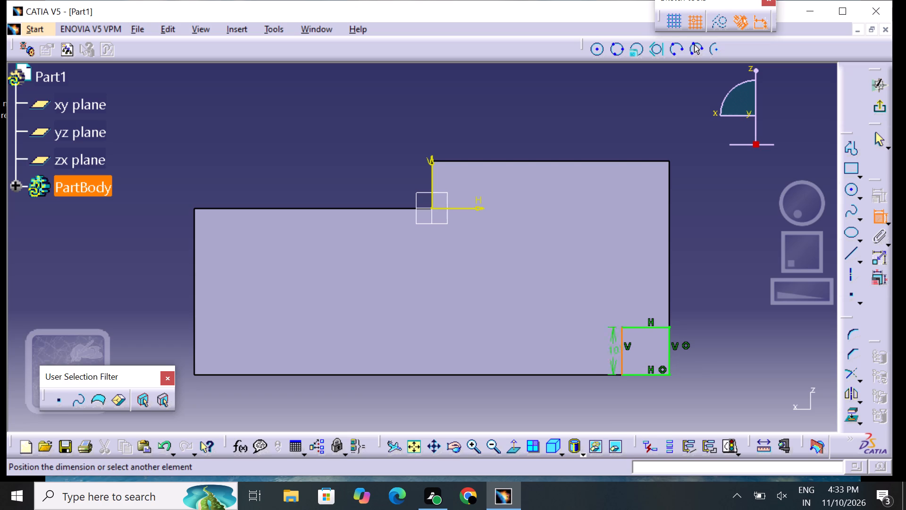
click(591, 356)
double_click(591, 357)
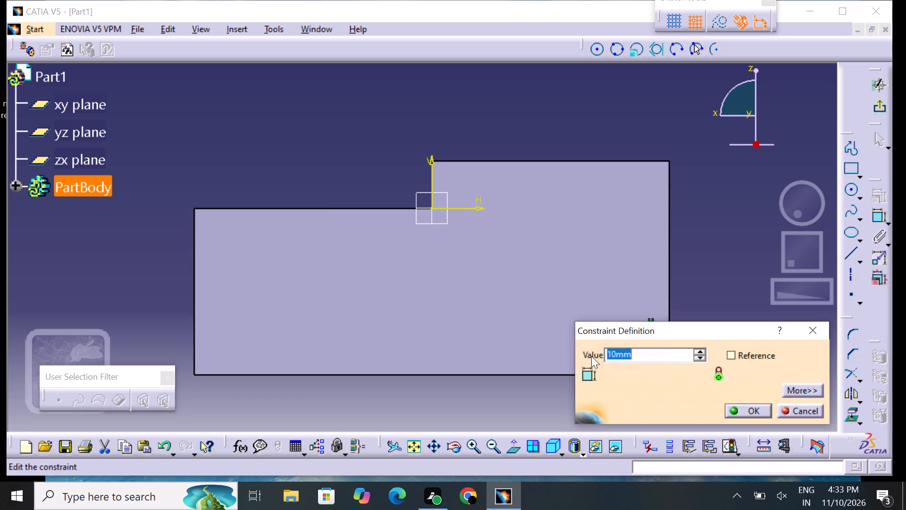
key(BackSpace)
text(25)
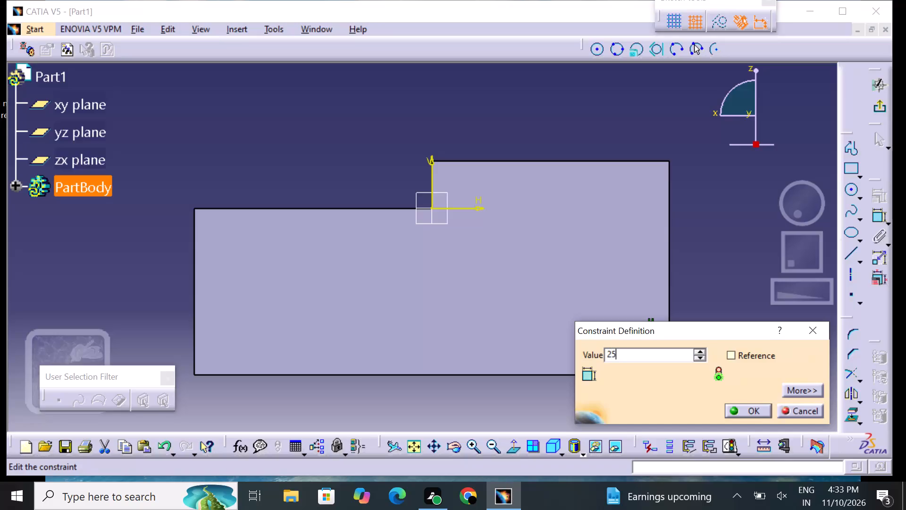
key(Return)
click(714, 365)
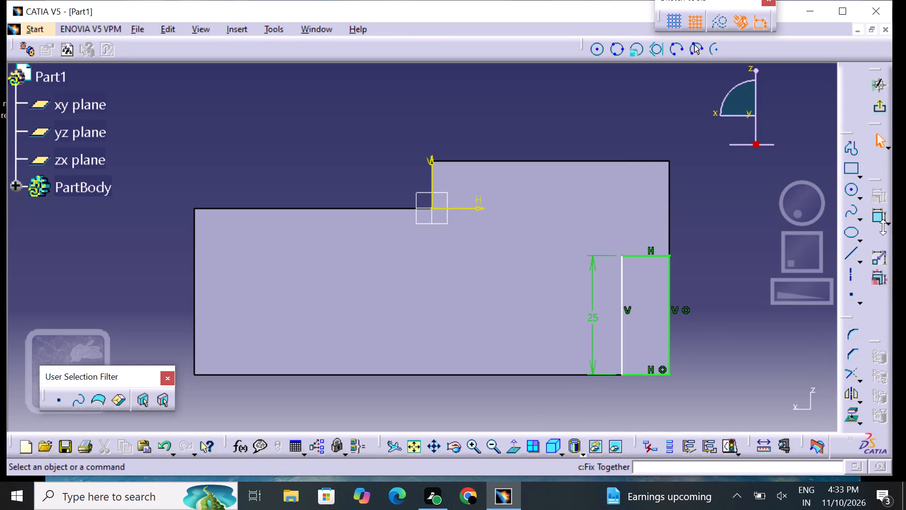
Dimension the rectangle's width and set it to 25 mm.
click(878, 215)
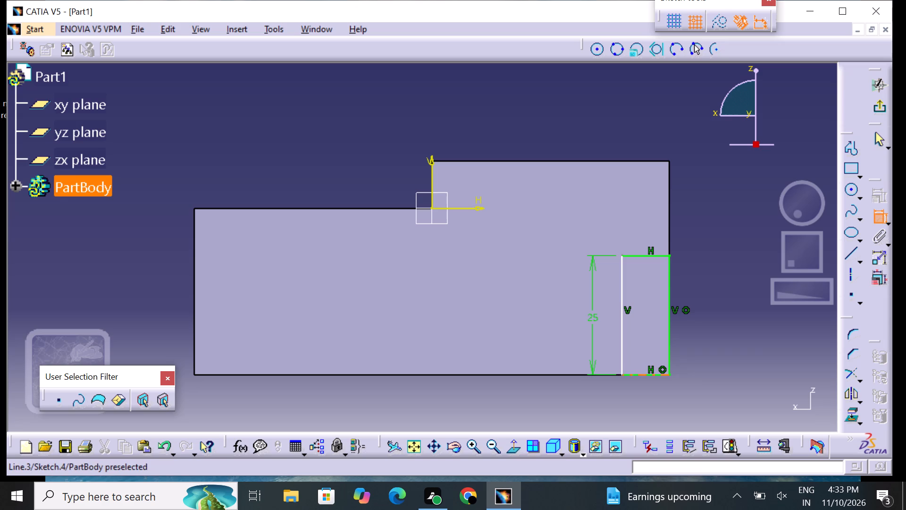
click(645, 372)
click(649, 389)
double_click(650, 387)
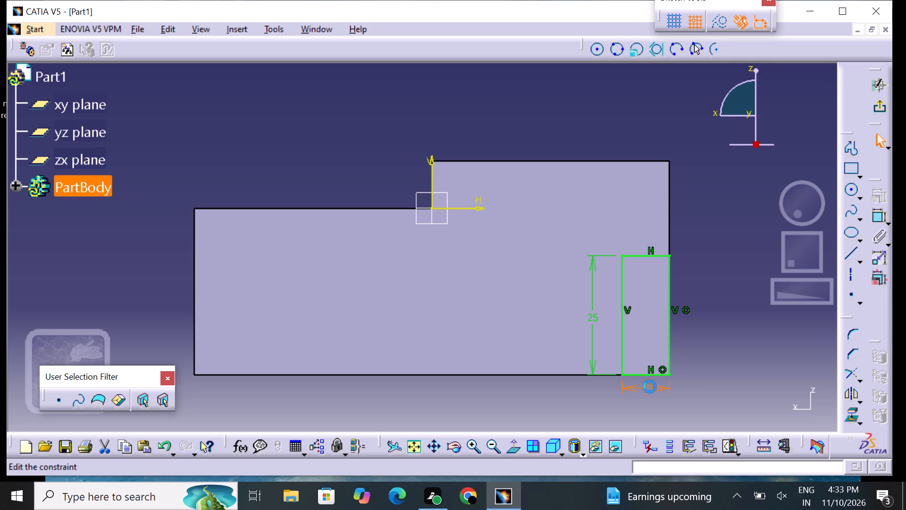
key(BackSpace)
text(25)
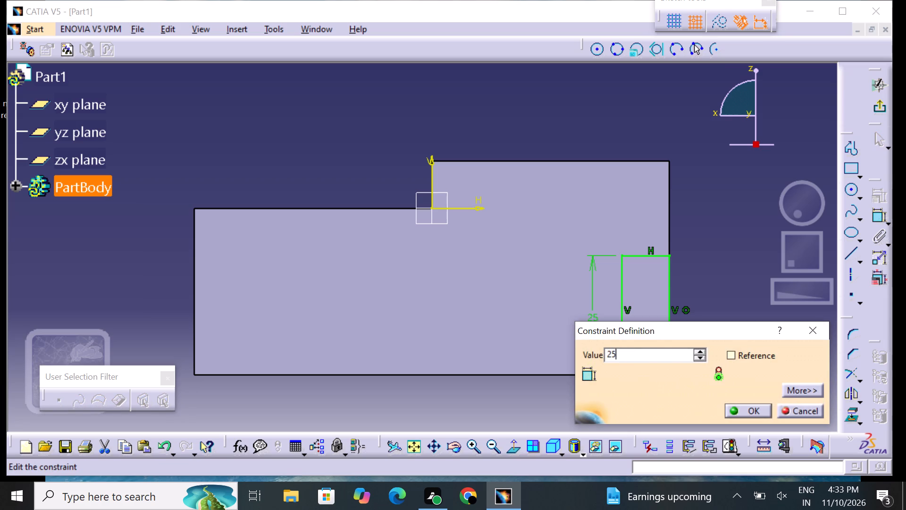
key(Return)
click(733, 374)
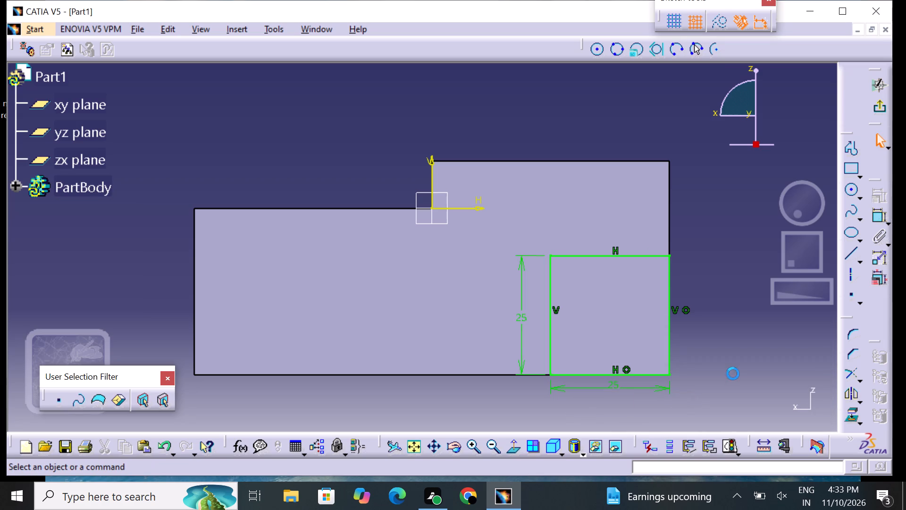
Exit the sketch and pocket the square profile 50 mm deep through the block's lower rear corner.
click(875, 109)
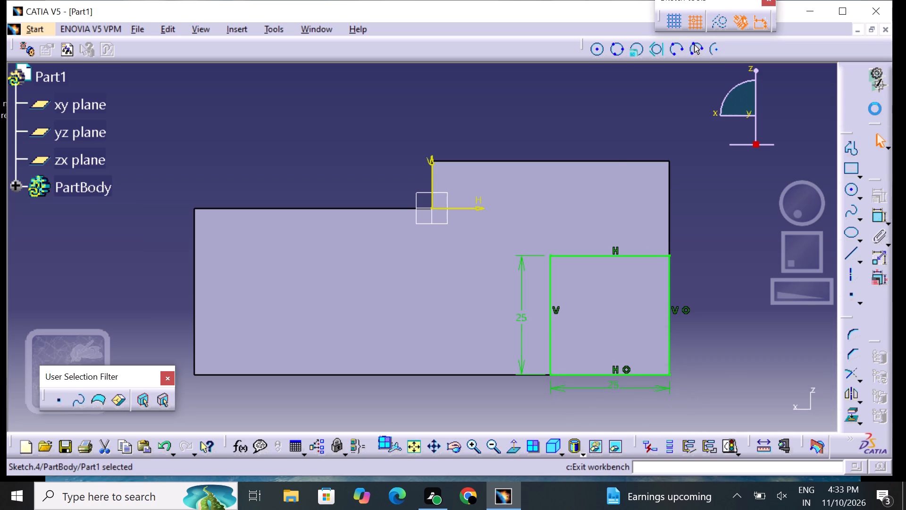
middle_drag(682, 205, 622, 206)
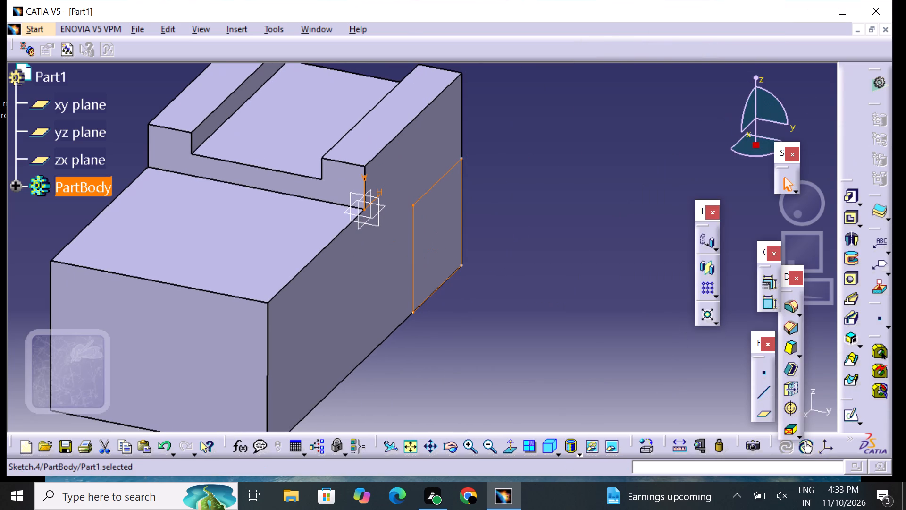
click(849, 216)
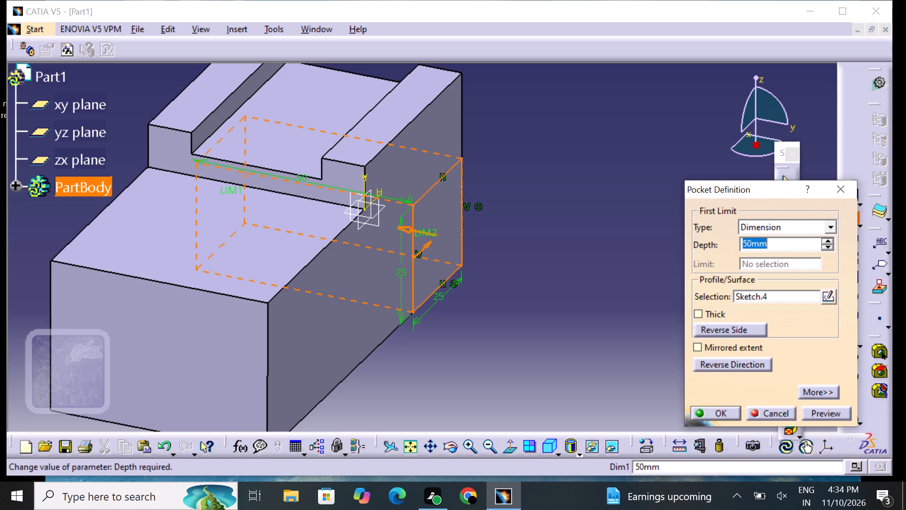
click(728, 411)
click(630, 378)
Examine the part with its rear corner pocket and top channel from several angles.
middle_drag(624, 344, 622, 343)
right_drag(624, 344, 622, 343)
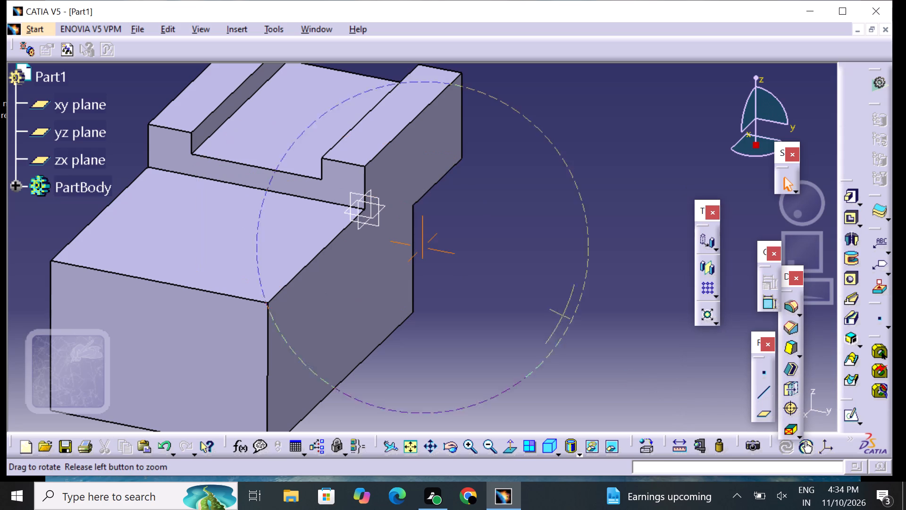
right_drag(622, 343, 384, 166)
middle_drag(622, 343, 384, 166)
middle_drag(380, 143, 351, 208)
right_drag(380, 144, 351, 208)
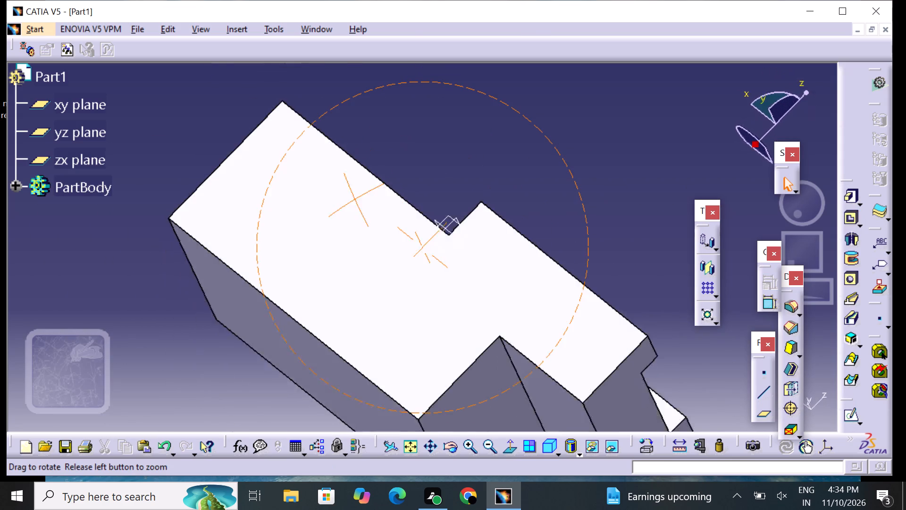
right_drag(351, 208, 159, 182)
middle_drag(351, 208, 159, 182)
middle_drag(526, 267, 548, 326)
right_drag(517, 258, 548, 326)
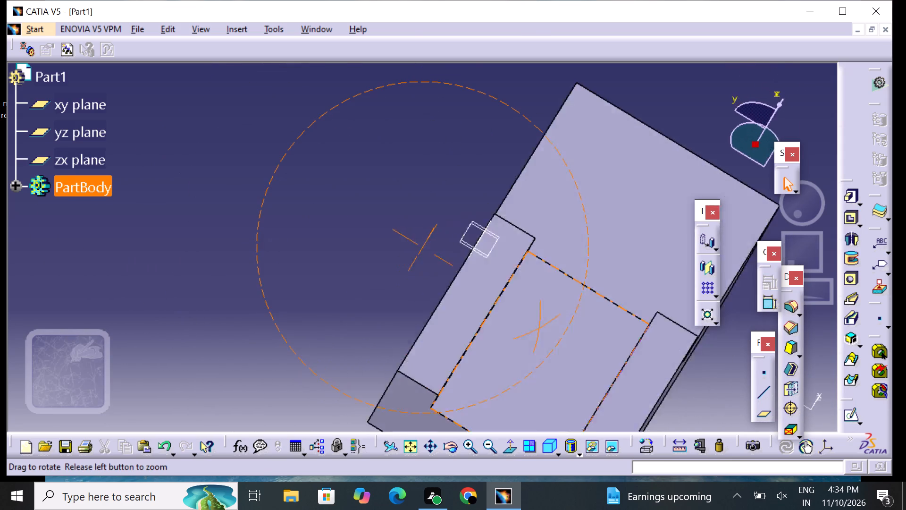
Open a new sketch on the block's front end face, opposite the rear corner pocket.
right_drag(548, 326, 571, 312)
middle_drag(548, 326, 573, 310)
middle_drag(374, 220, 513, 204)
right_drag(367, 239, 513, 204)
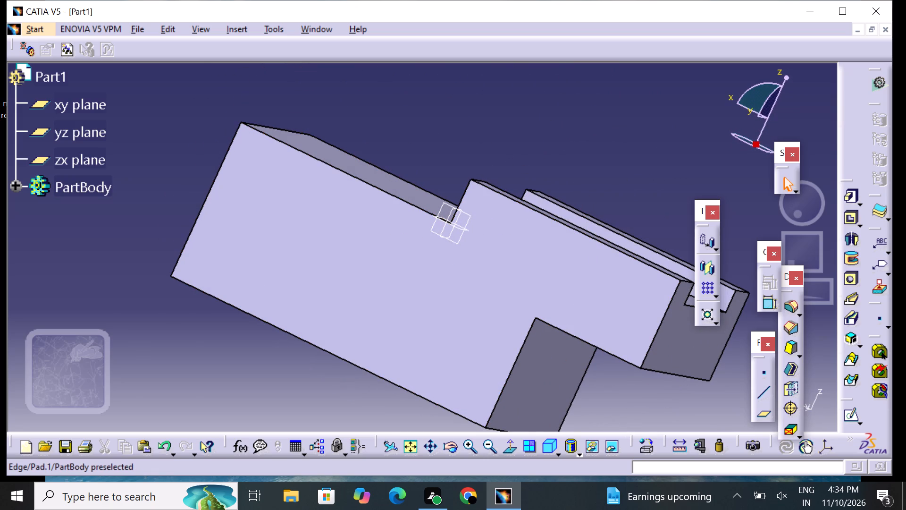
middle_drag(208, 143, 395, 314)
right_drag(208, 142, 395, 314)
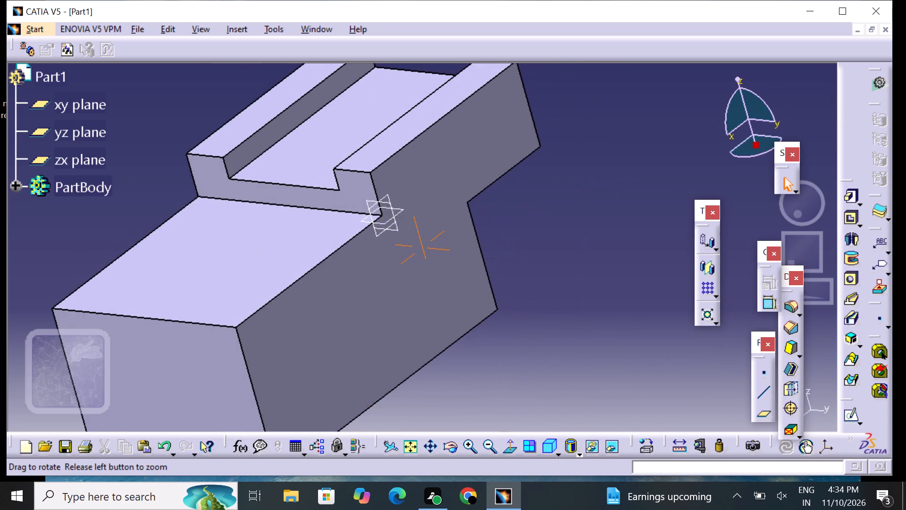
middle_drag(329, 272, 429, 236)
middle_drag(263, 159, 337, 146)
right_drag(263, 159, 337, 146)
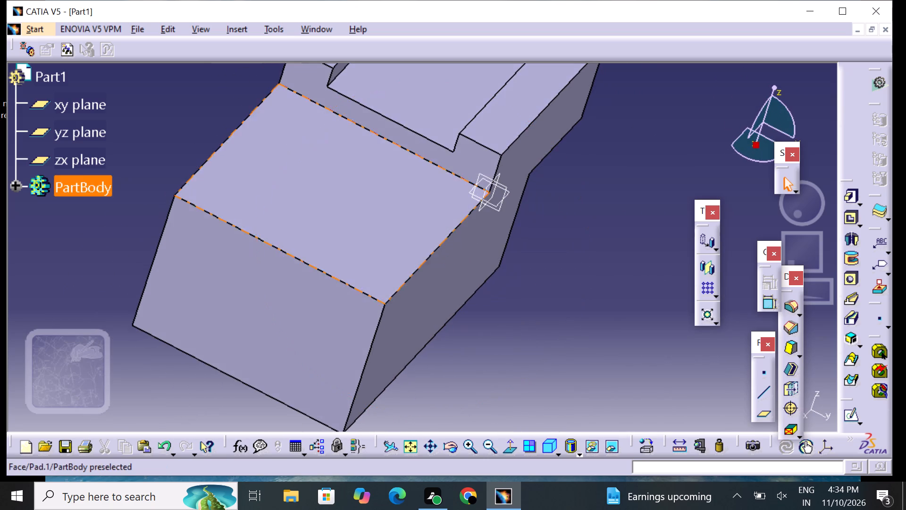
middle_drag(544, 271, 638, 246)
click(389, 304)
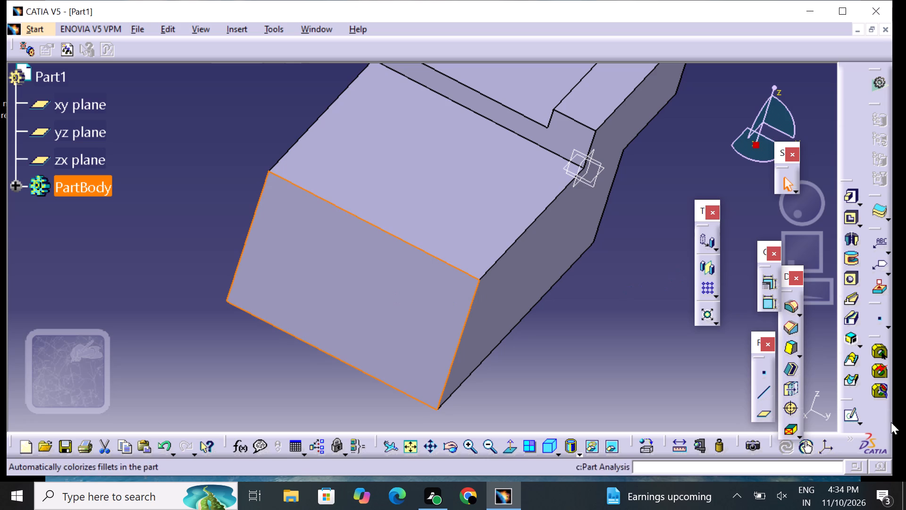
click(851, 417)
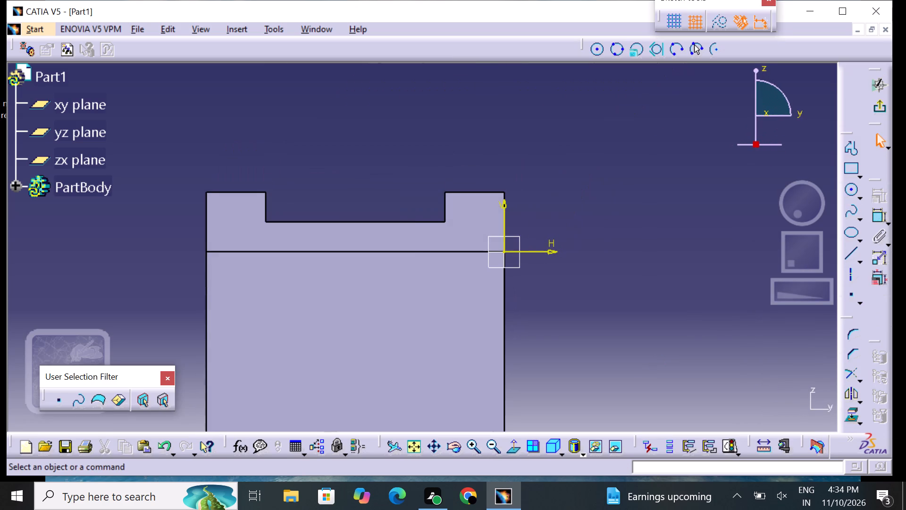
Project the front face's bottom edge into the sketch as 3D-linked geometry.
middle_drag(519, 338, 564, 249)
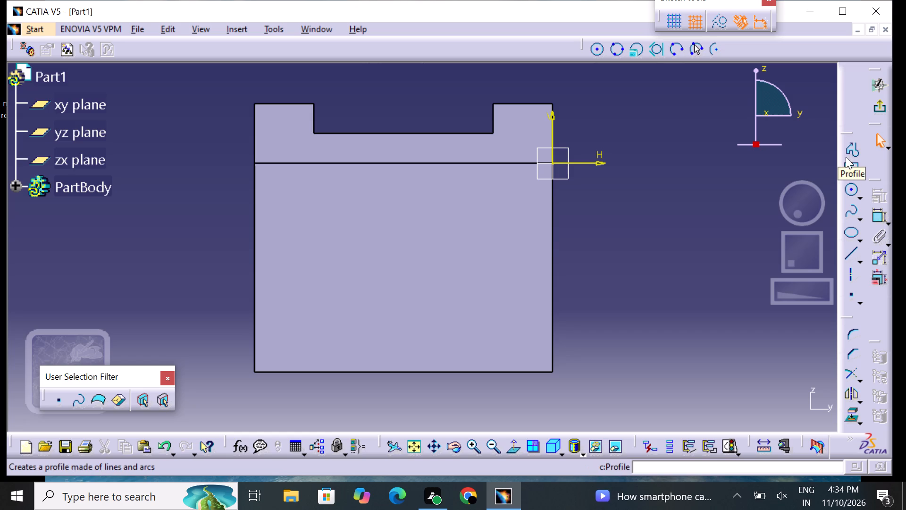
click(845, 416)
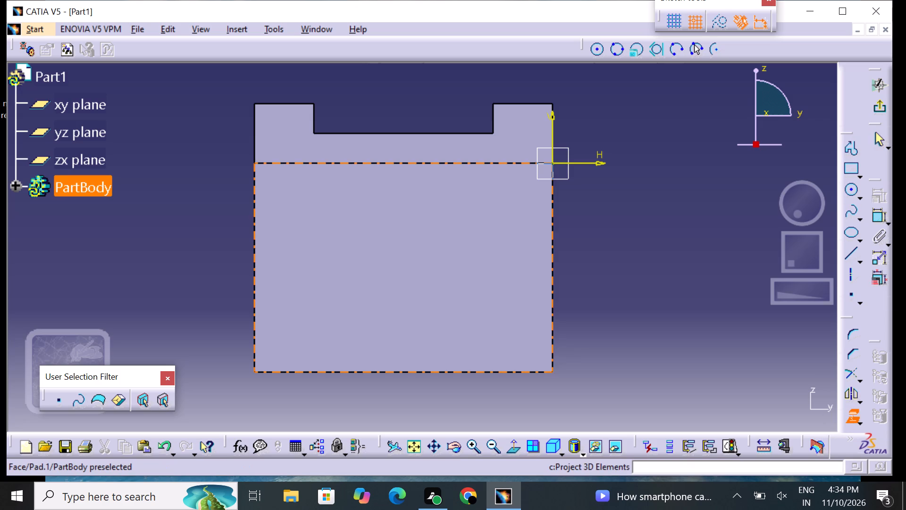
click(437, 374)
click(607, 380)
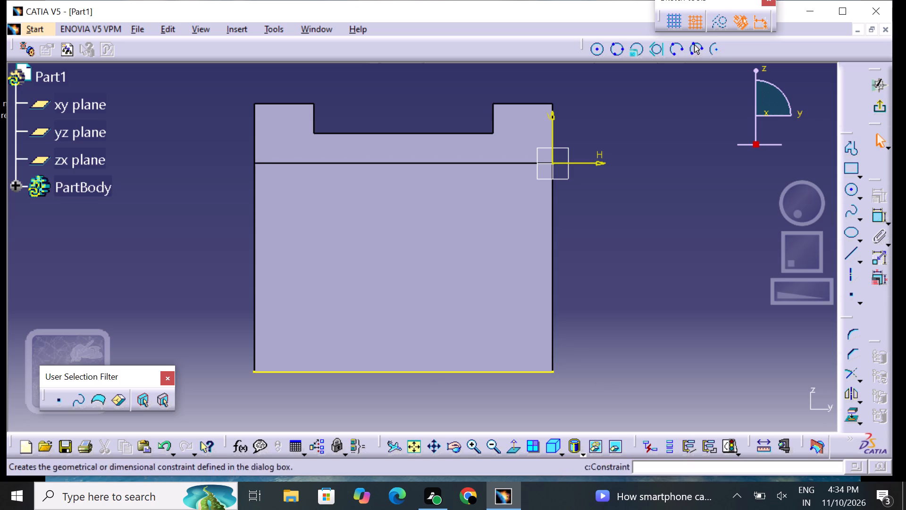
Draw an open three-sided profile about 10 mm wide and 15 mm high, rising from the projected bottom edge.
click(851, 156)
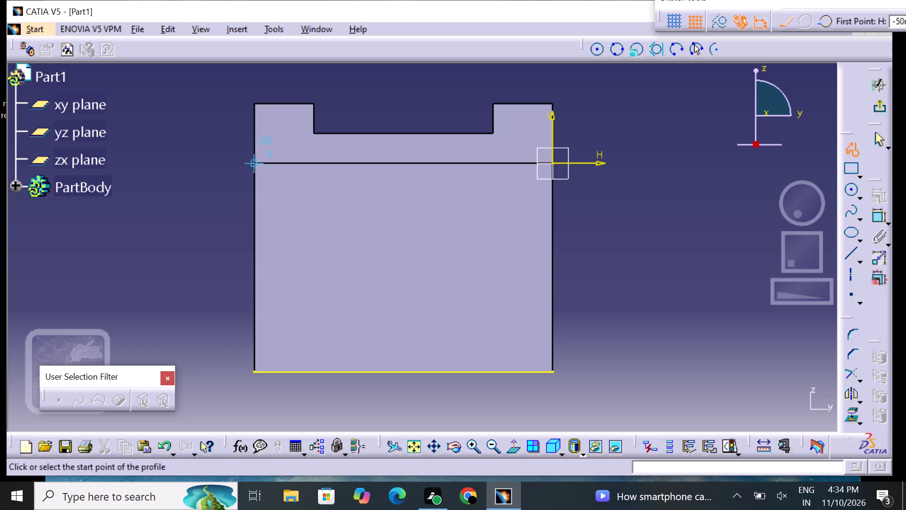
click(352, 373)
click(364, 287)
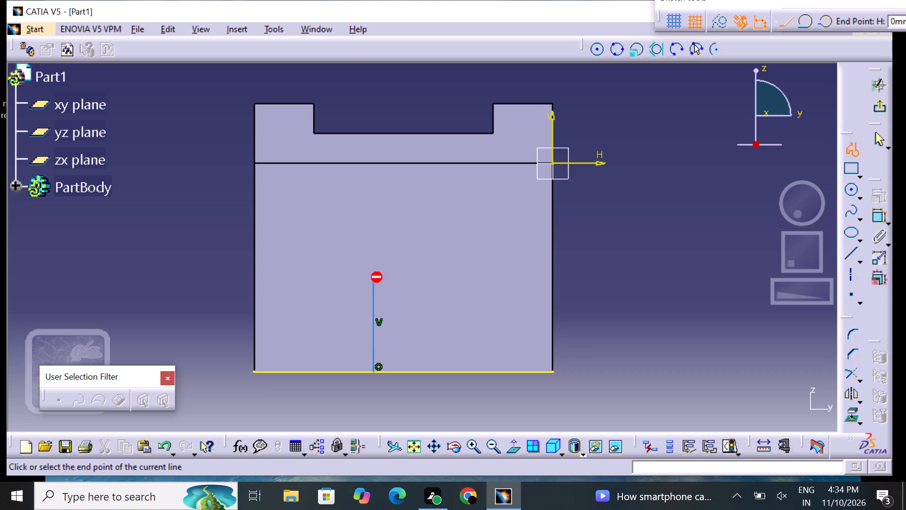
click(411, 285)
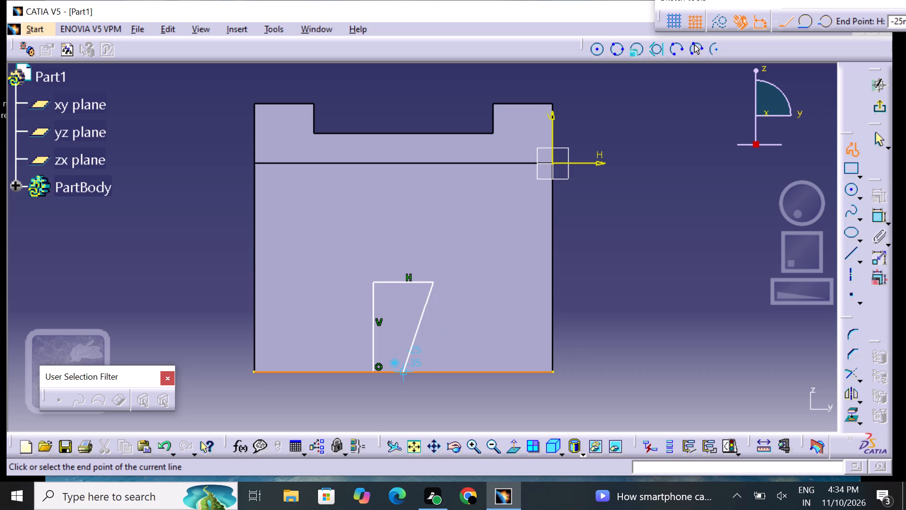
click(437, 371)
click(439, 389)
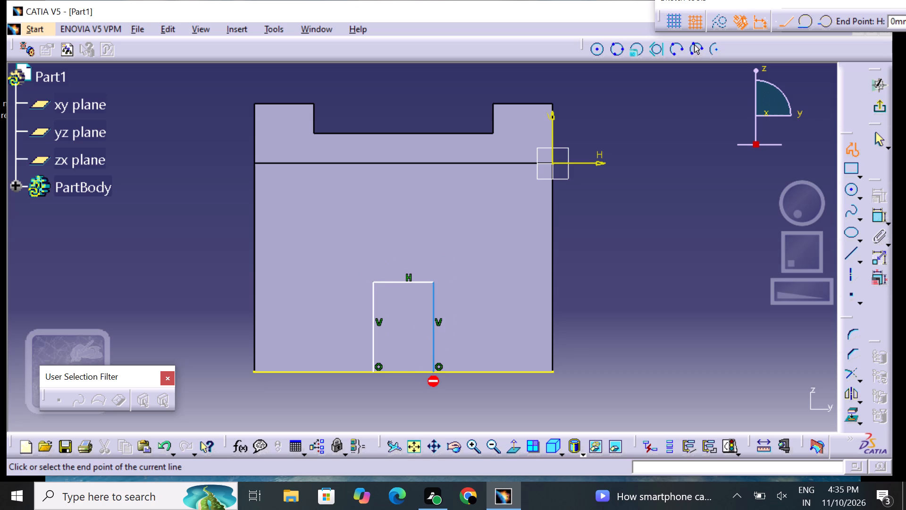
key(Escape)
key(Escape)
click(510, 408)
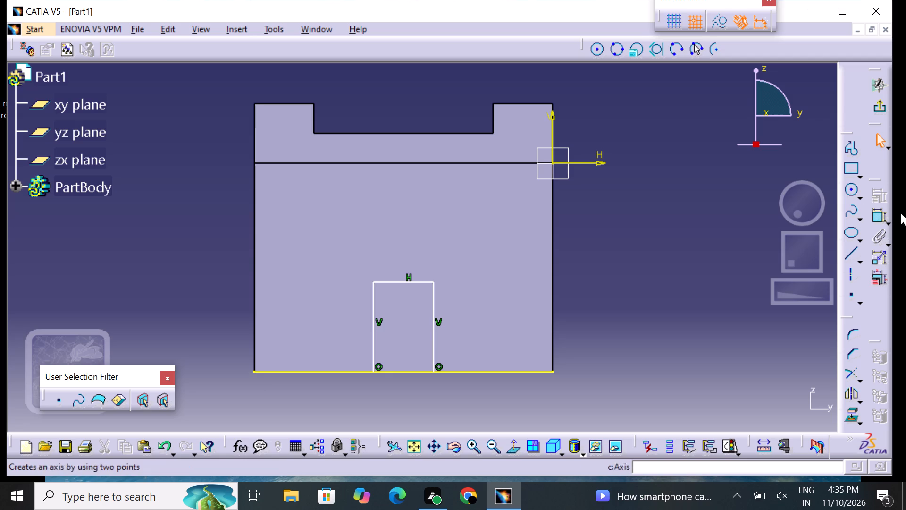
Dimension the profile's vertical side and set its height to 35 mm.
click(875, 218)
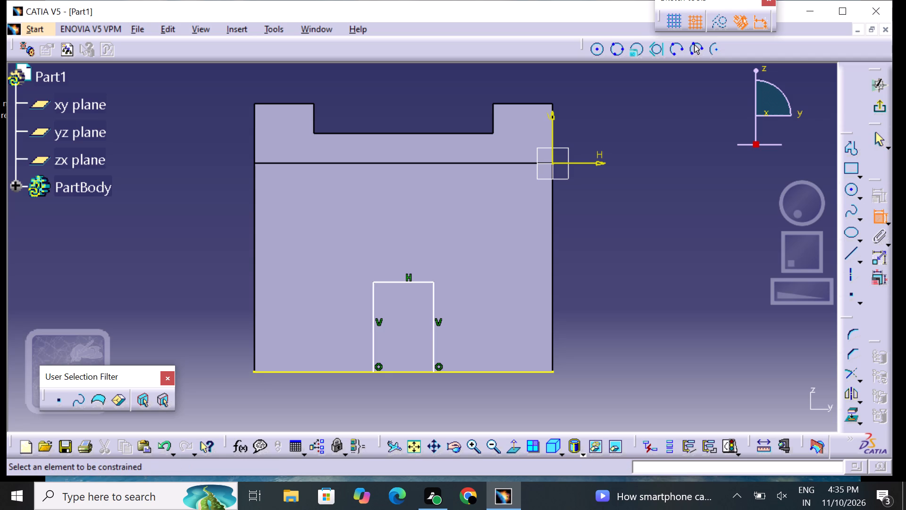
click(437, 320)
click(433, 339)
click(451, 339)
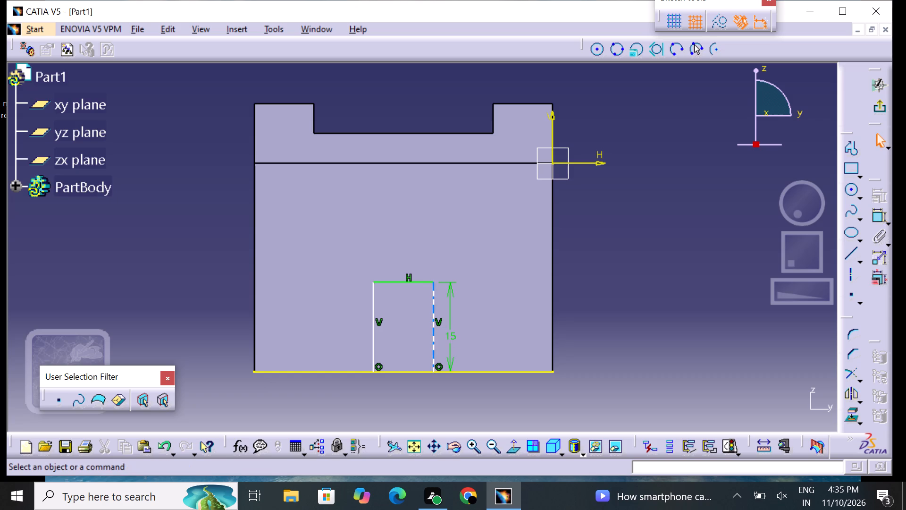
double_click(448, 340)
key(BackSpace)
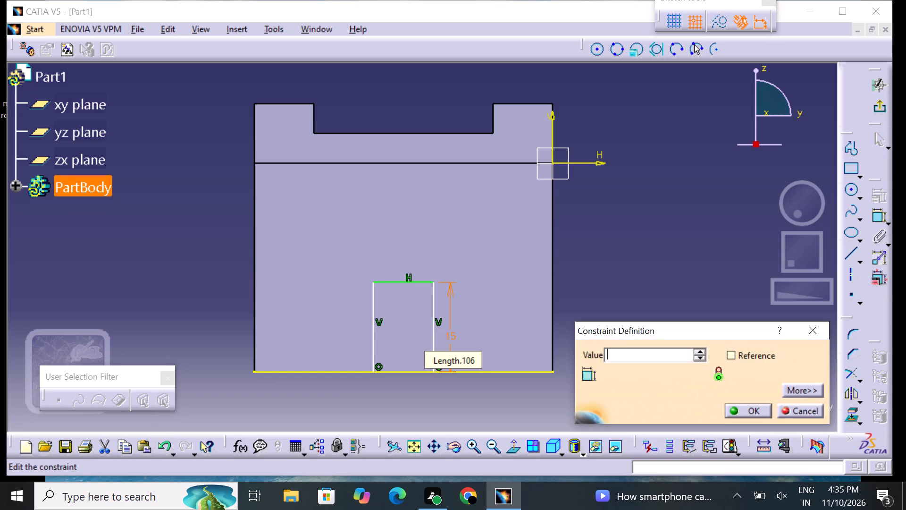
text(35)
key(Return)
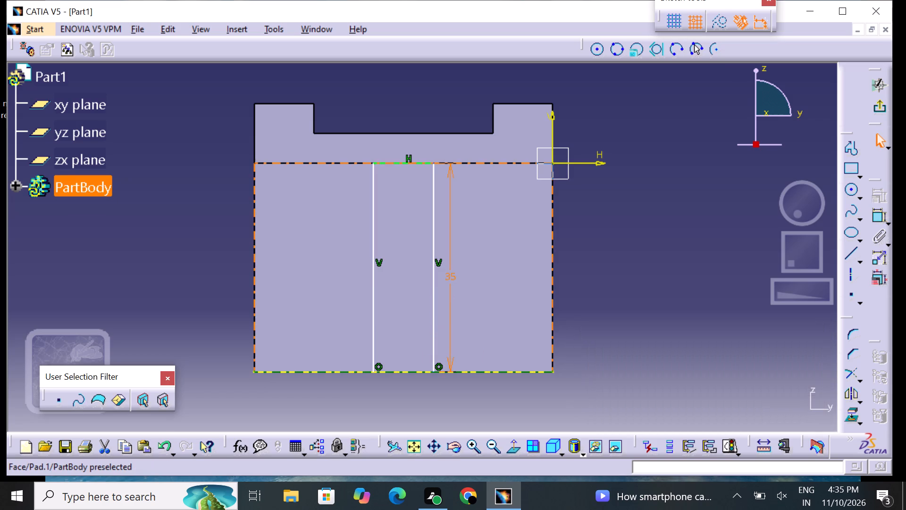
click(653, 335)
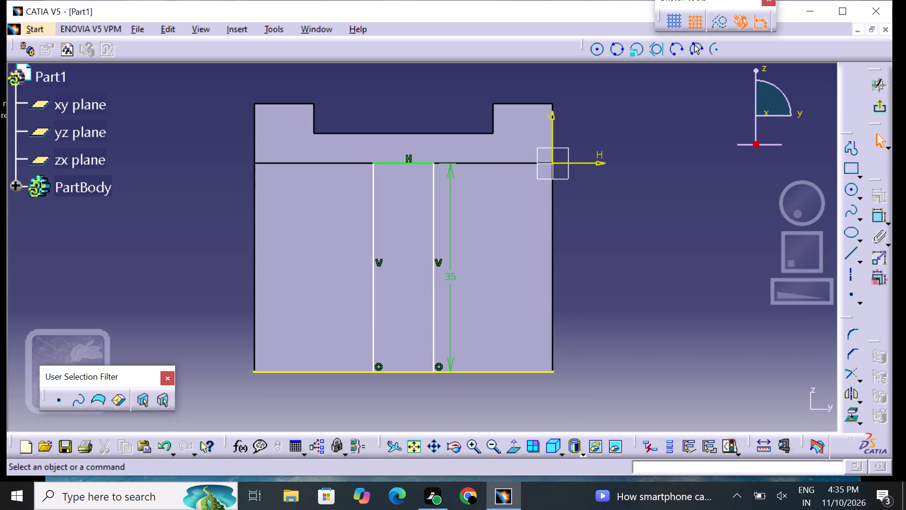
Dimension the profile's horizontal top line and set its width to 20 mm.
middle_drag(580, 306, 588, 322)
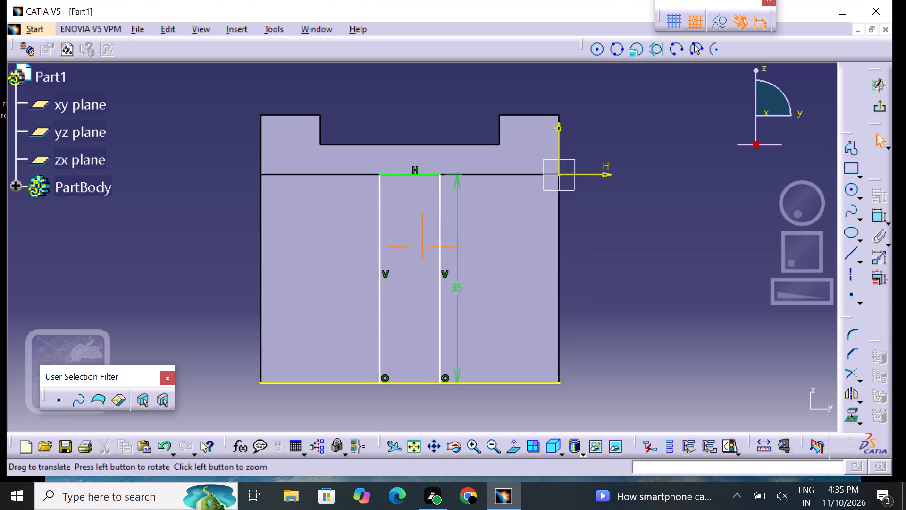
middle_drag(588, 322, 590, 331)
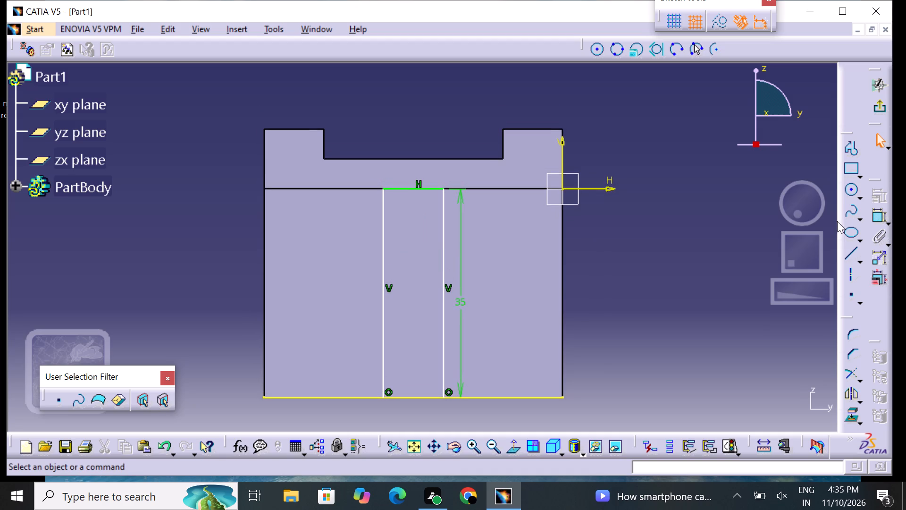
click(875, 212)
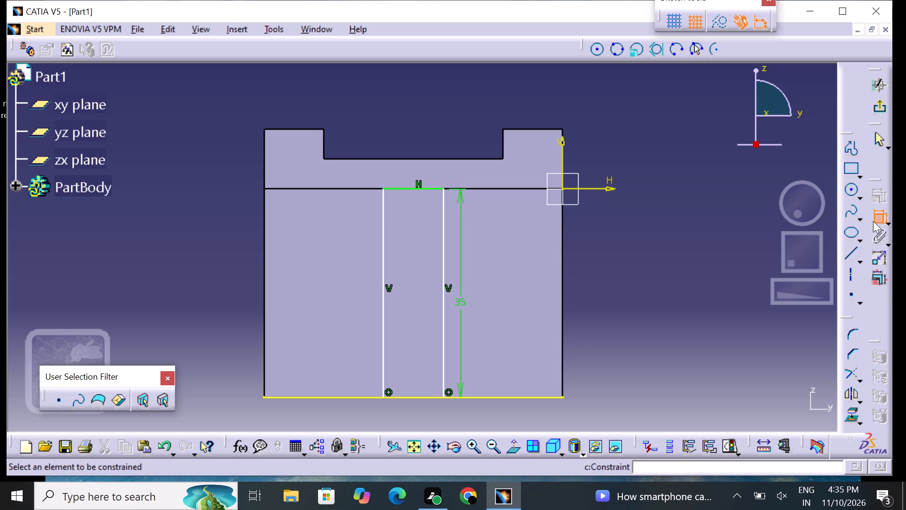
drag(429, 188, 429, 183)
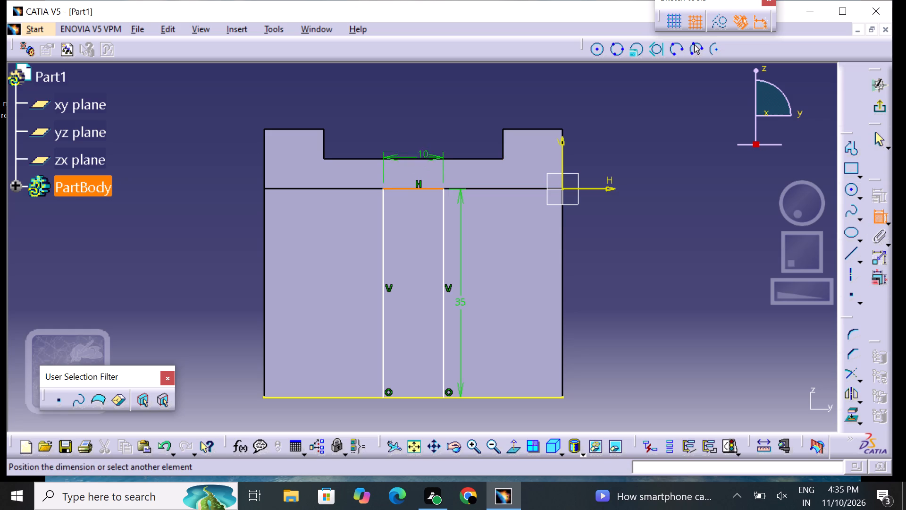
click(416, 147)
double_click(416, 146)
key(BackSpace)
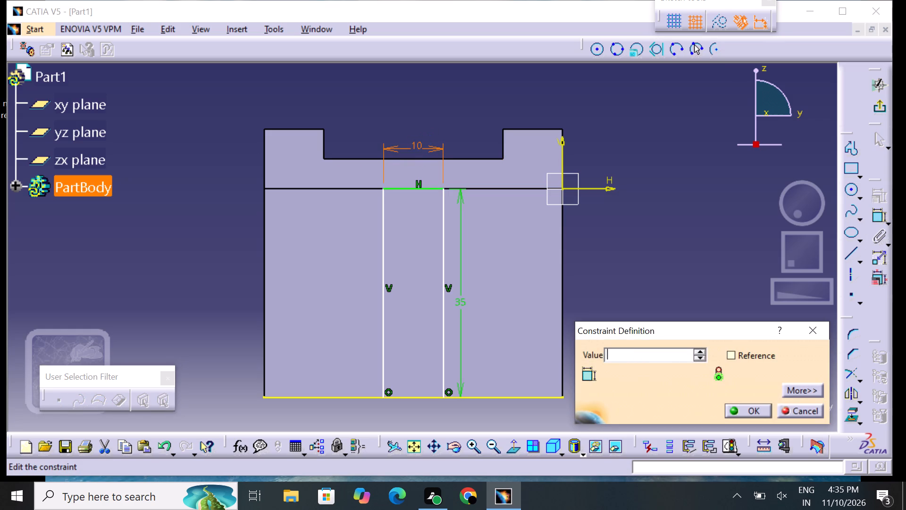
text(29)
key(BackSpace)
key(0)
key(Return)
click(626, 275)
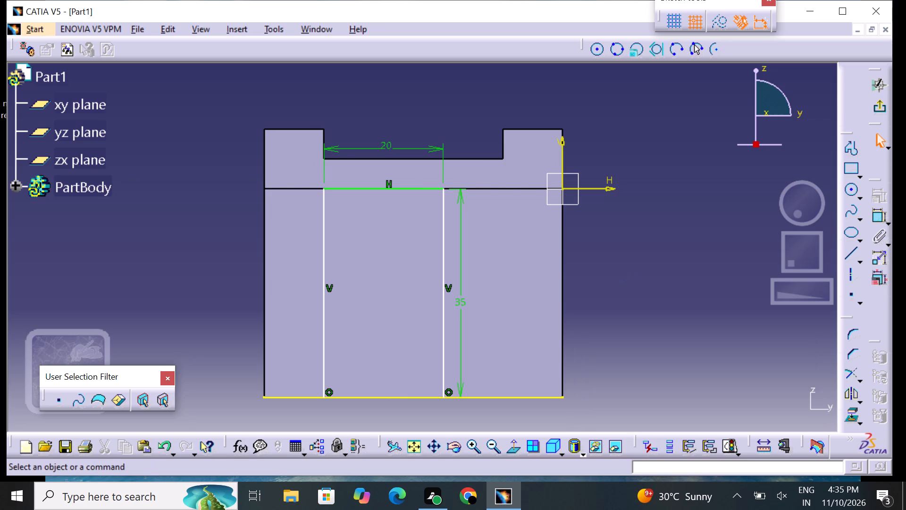
Dimension the offset between the face's left vertical edge and the profile's left side, and set it to 15 mm.
click(880, 219)
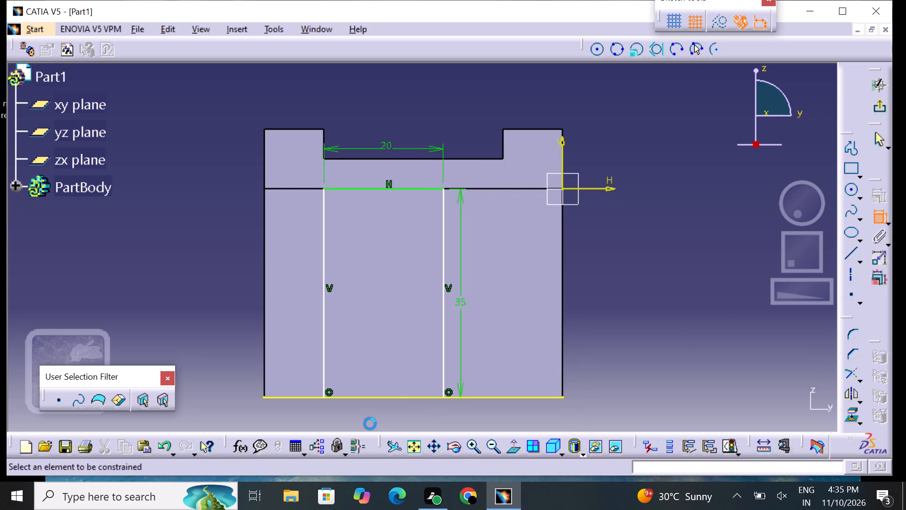
click(263, 360)
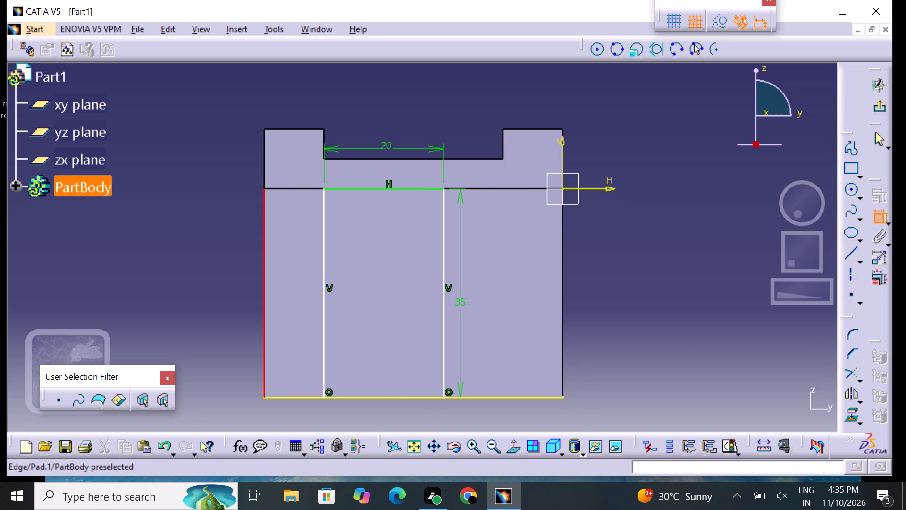
click(326, 352)
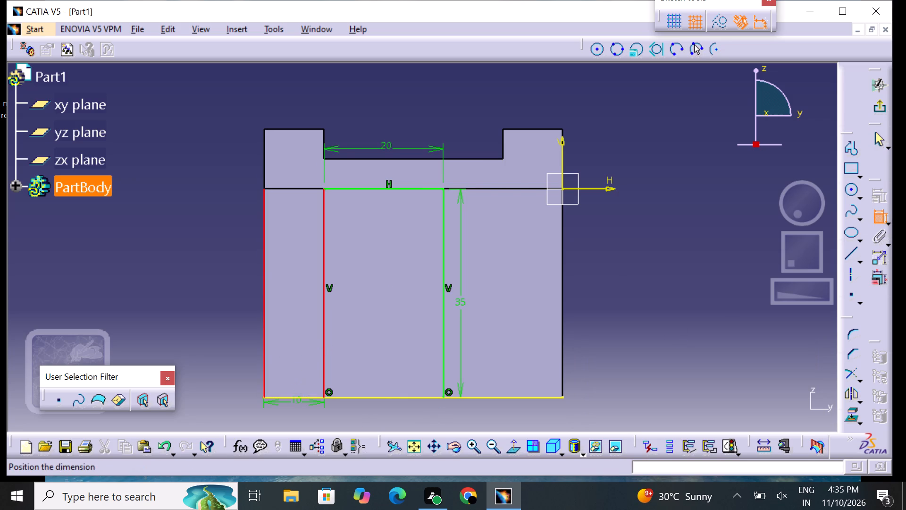
click(296, 405)
double_click(296, 404)
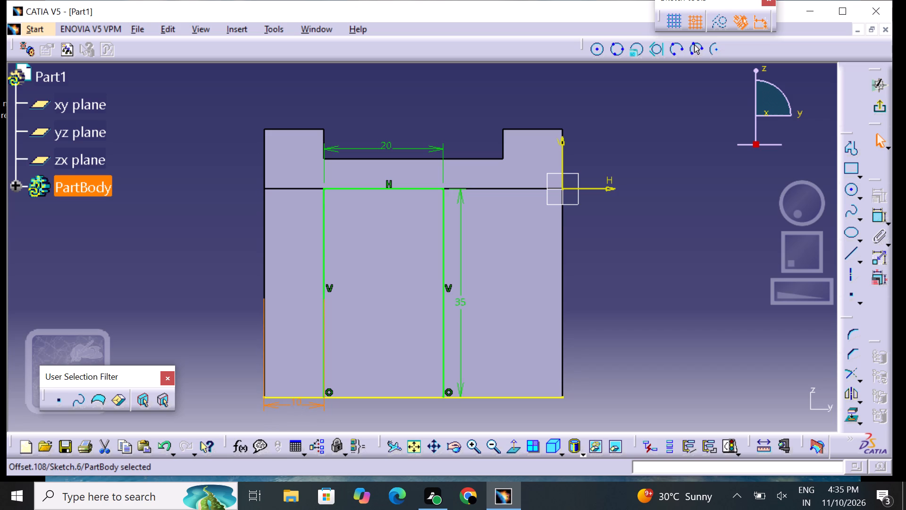
double_click(299, 402)
key(BackSpace)
text(15)
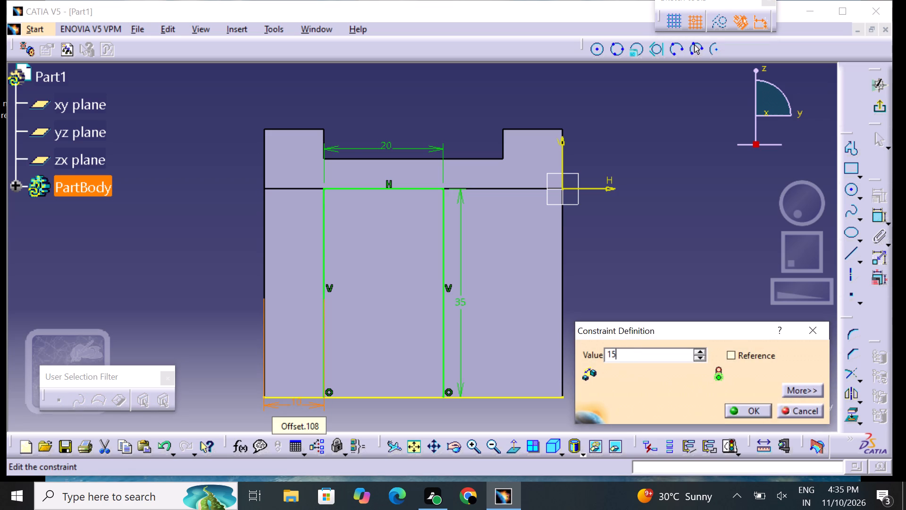
key(Return)
click(632, 319)
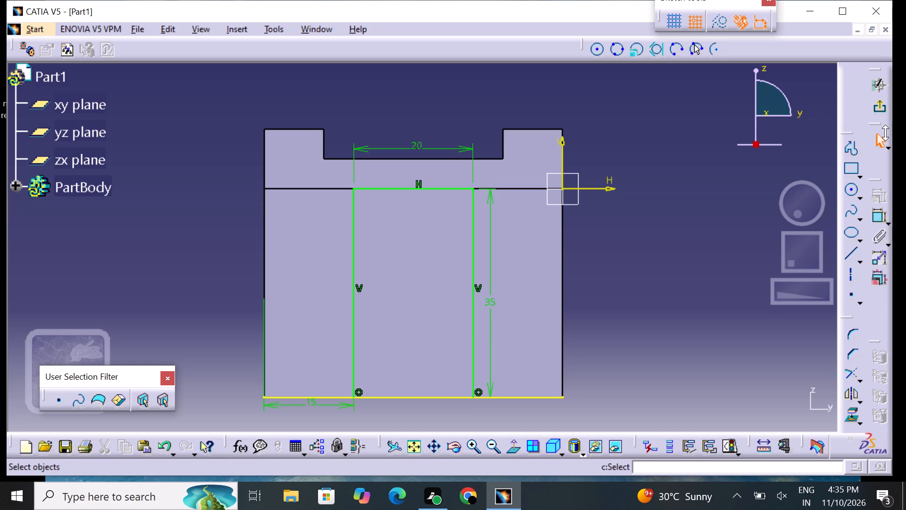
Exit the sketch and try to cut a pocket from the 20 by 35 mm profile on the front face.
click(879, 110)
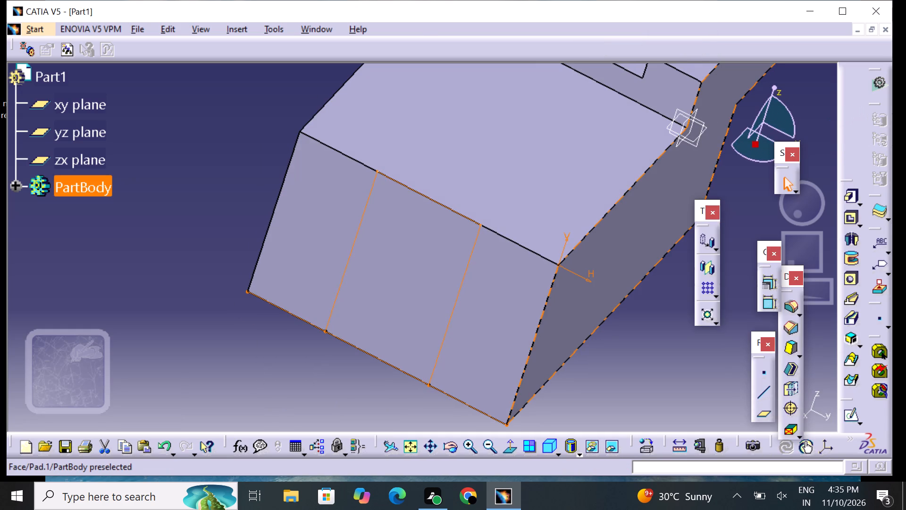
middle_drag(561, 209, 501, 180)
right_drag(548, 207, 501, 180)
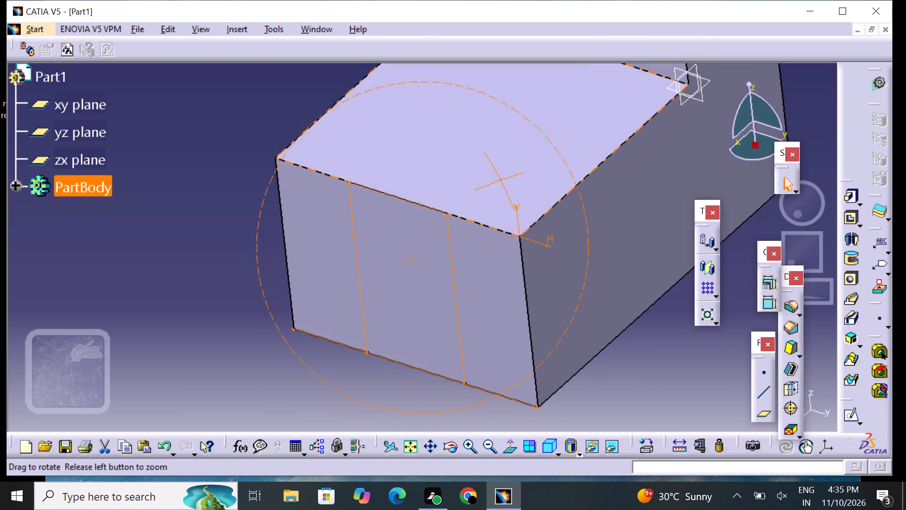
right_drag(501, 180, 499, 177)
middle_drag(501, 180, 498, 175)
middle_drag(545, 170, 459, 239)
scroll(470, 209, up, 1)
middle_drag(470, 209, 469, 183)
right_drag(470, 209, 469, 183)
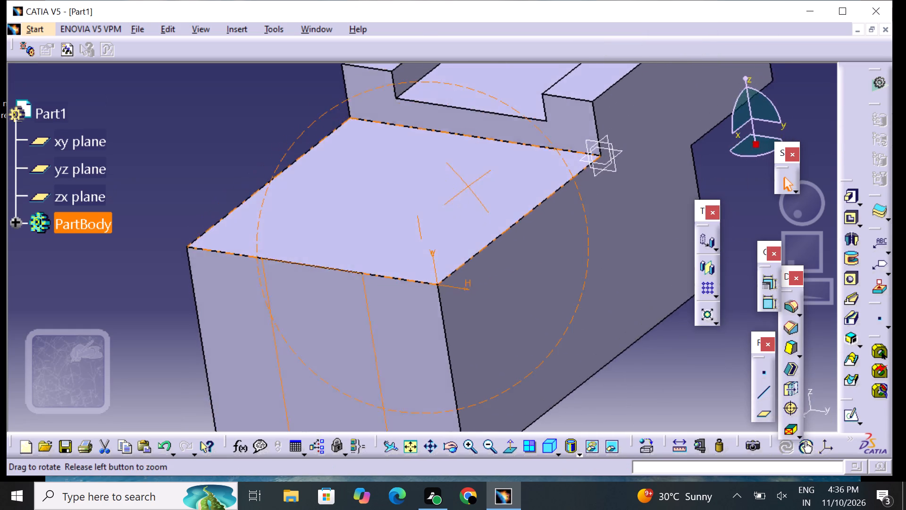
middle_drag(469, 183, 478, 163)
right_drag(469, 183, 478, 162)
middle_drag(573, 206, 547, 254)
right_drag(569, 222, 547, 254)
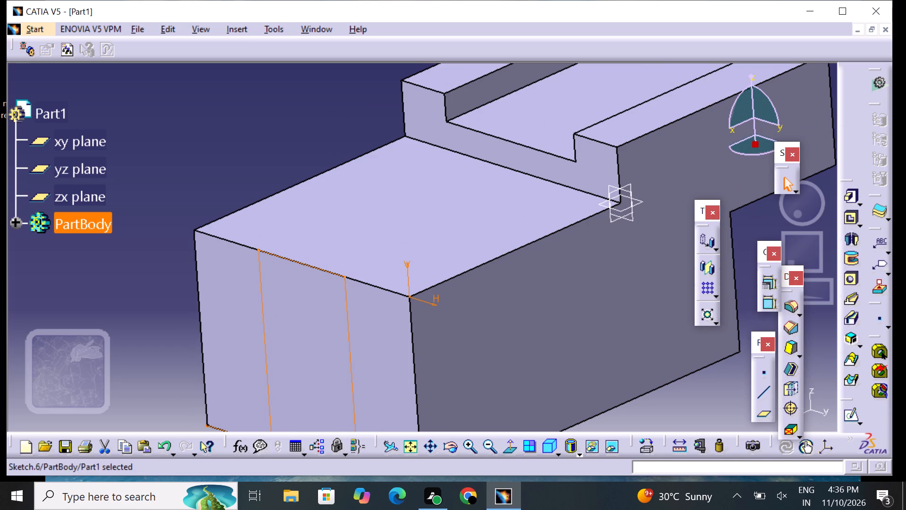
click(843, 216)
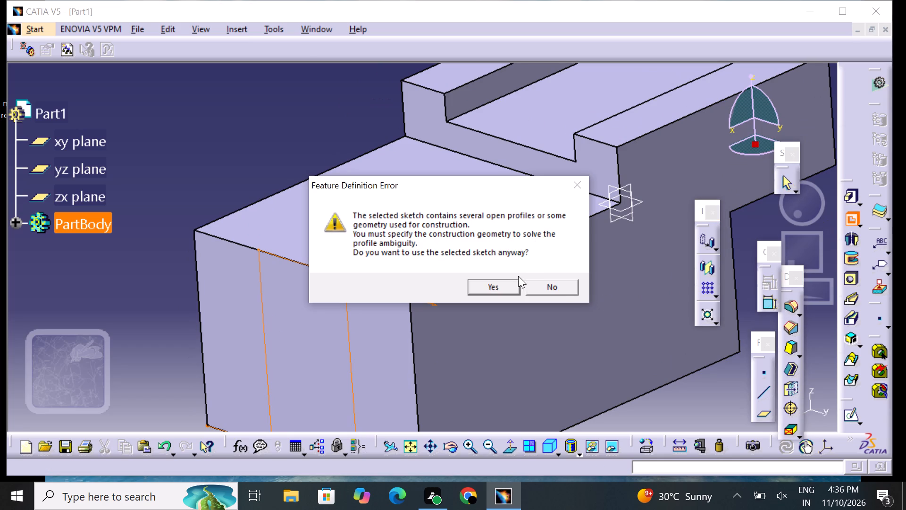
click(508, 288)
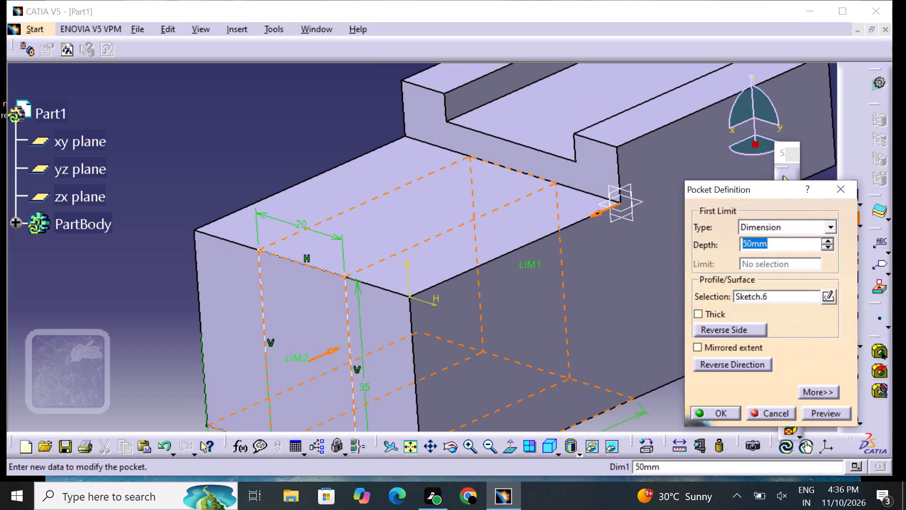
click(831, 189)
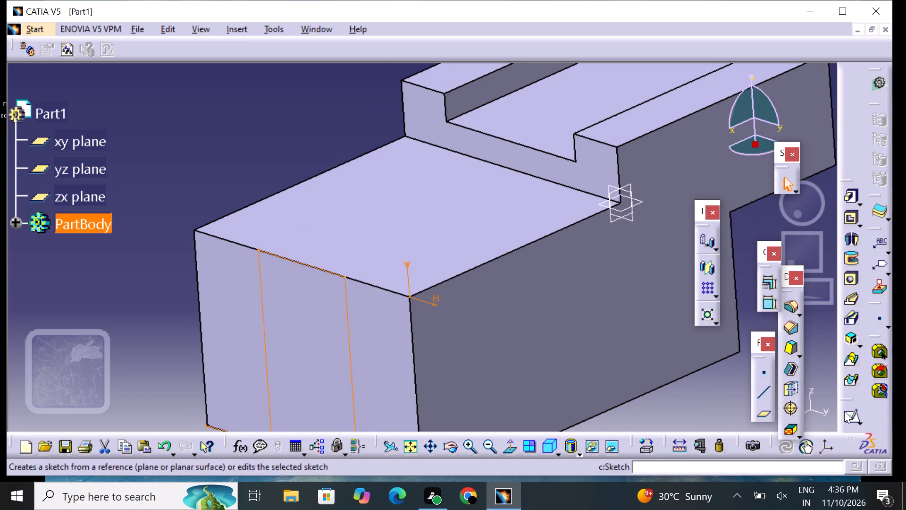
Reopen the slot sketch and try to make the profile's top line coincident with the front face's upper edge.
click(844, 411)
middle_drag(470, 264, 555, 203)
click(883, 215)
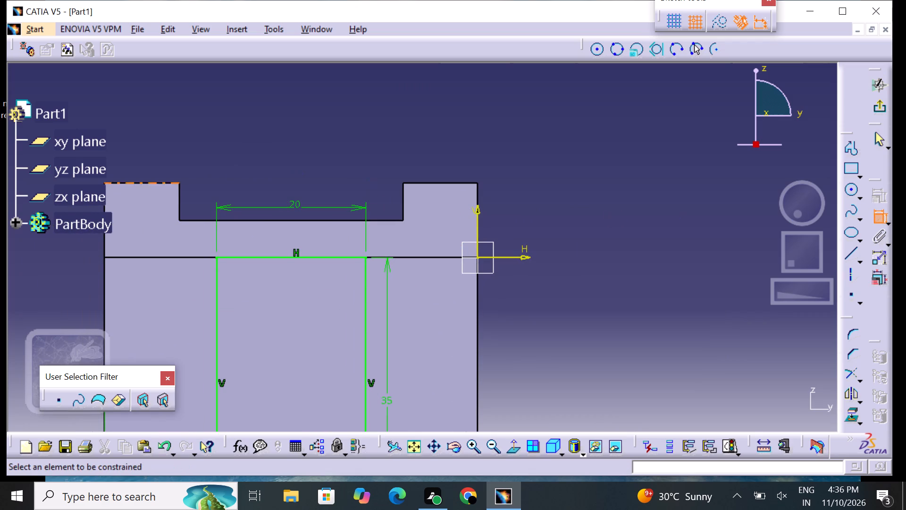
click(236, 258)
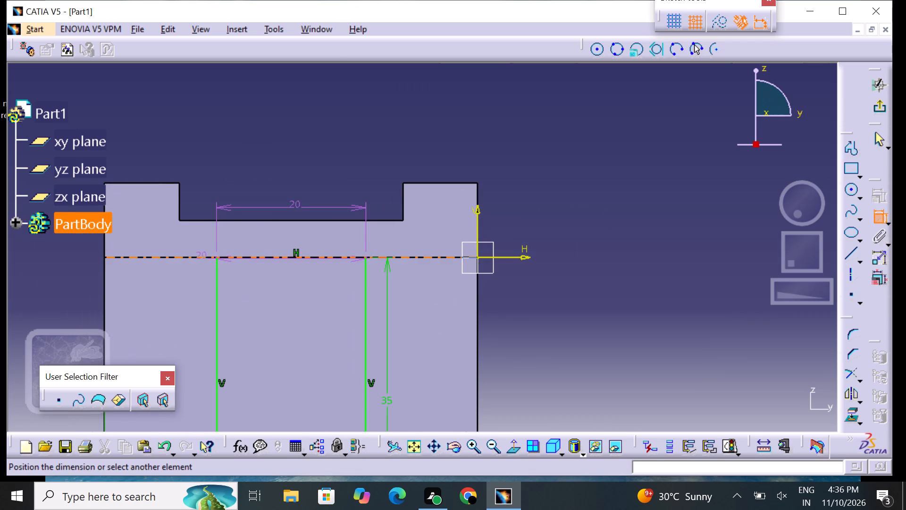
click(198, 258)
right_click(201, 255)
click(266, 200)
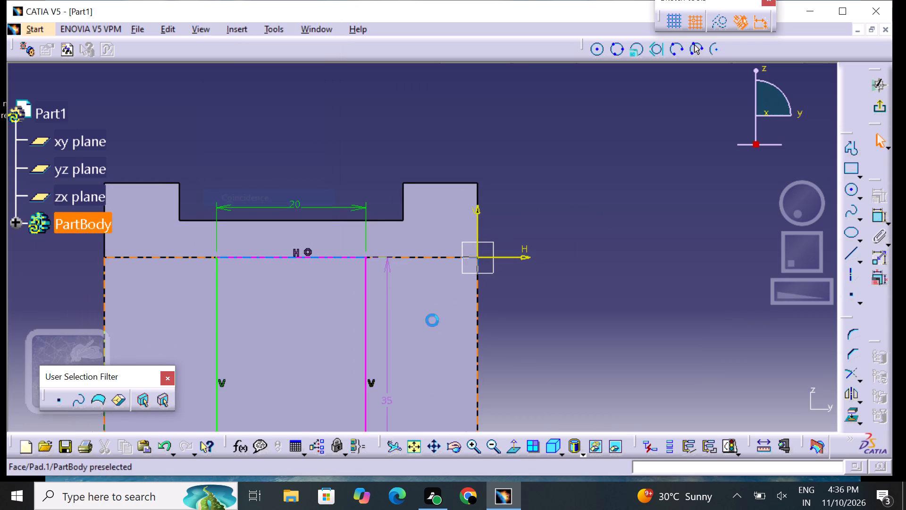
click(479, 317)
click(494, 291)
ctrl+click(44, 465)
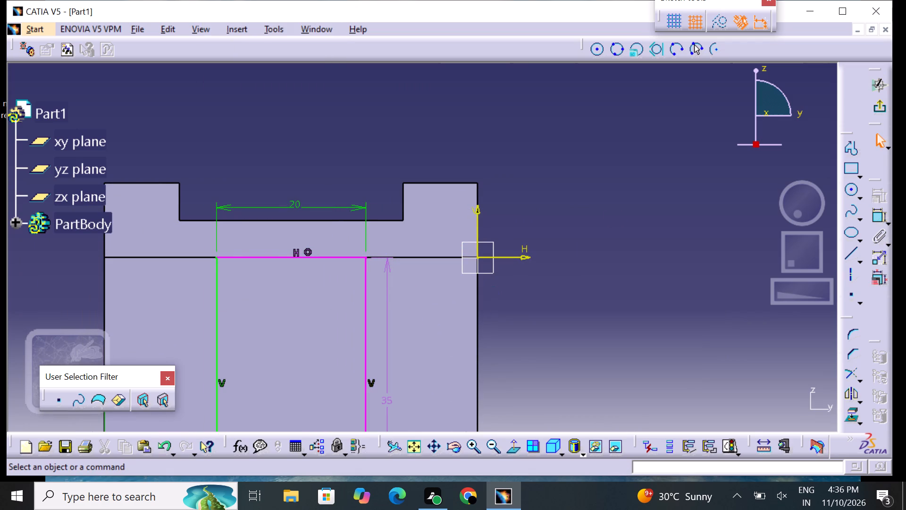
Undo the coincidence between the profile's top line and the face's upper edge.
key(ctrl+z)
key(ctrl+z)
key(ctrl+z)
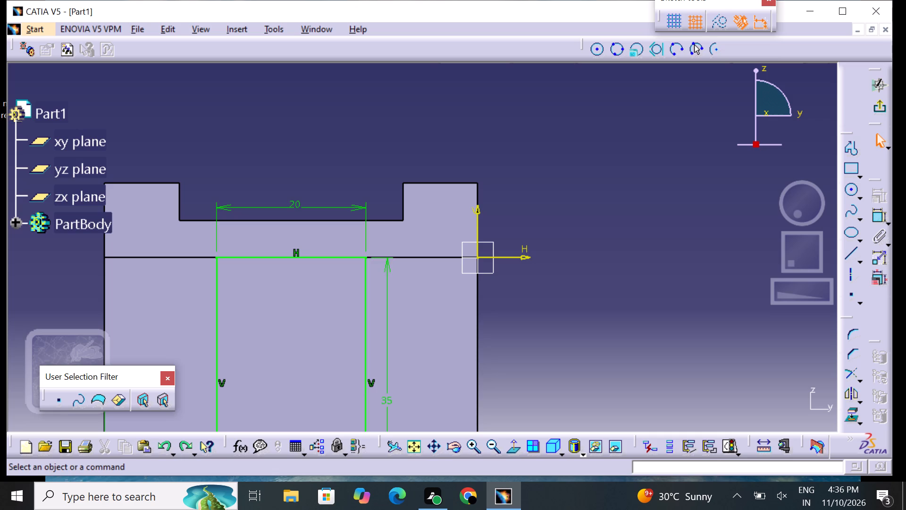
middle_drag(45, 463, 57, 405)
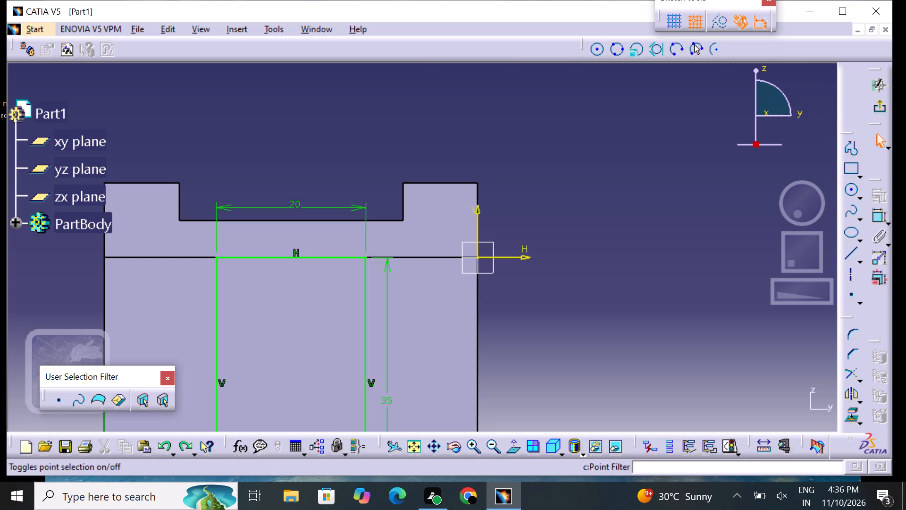
Quick Trim the projected bottom edge on both sides of the slot profile, keeping only the segment between its vertical sides.
middle_drag(282, 338, 311, 288)
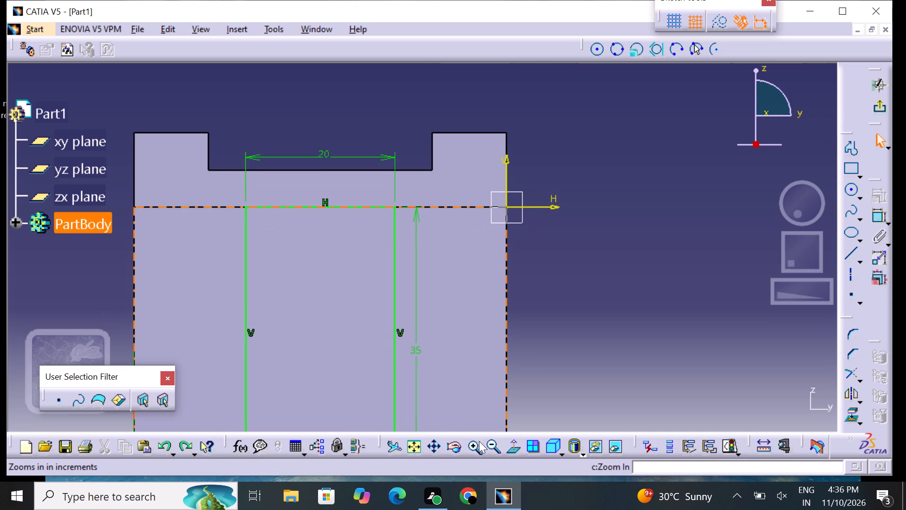
double_click(494, 442)
middle_drag(464, 381, 456, 352)
click(555, 348)
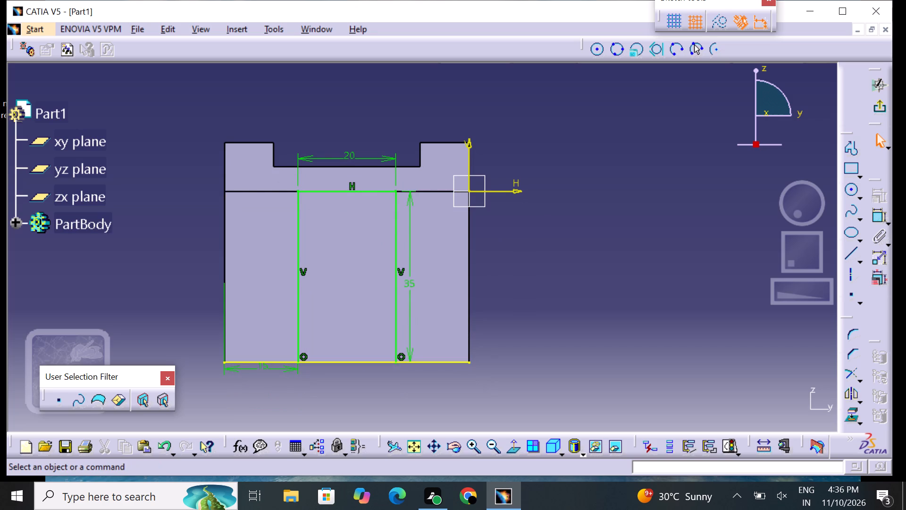
click(862, 379)
click(851, 392)
click(253, 363)
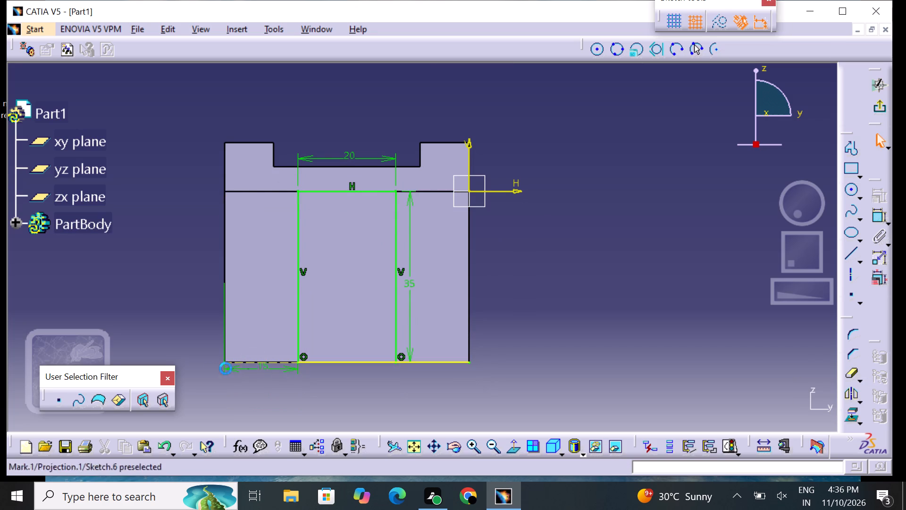
click(426, 364)
click(432, 361)
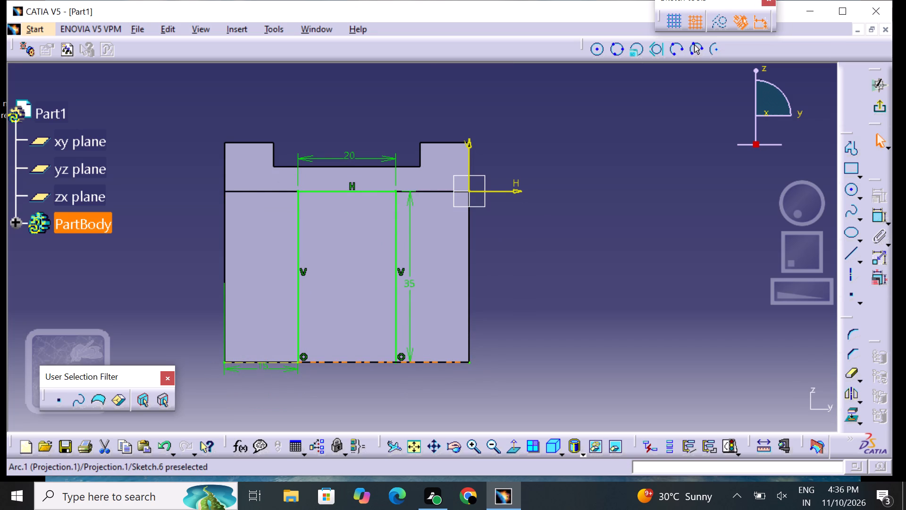
click(545, 354)
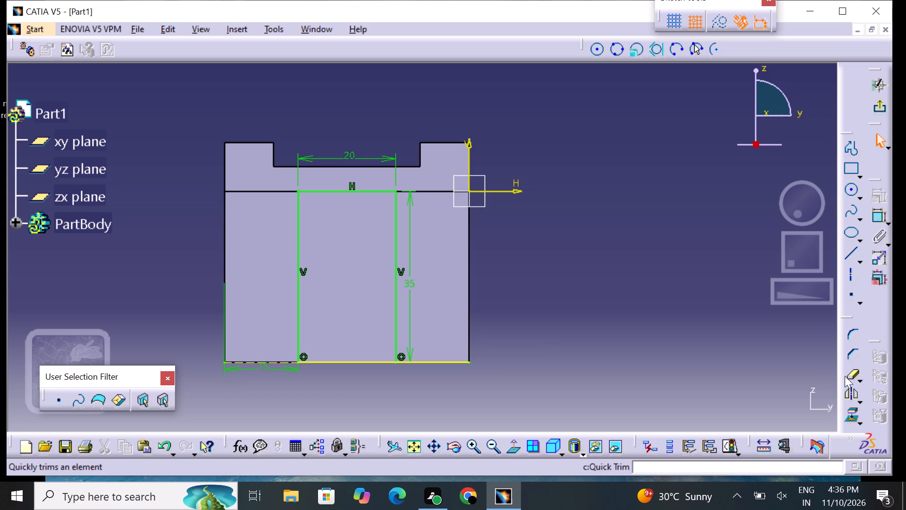
click(847, 374)
click(448, 362)
click(562, 365)
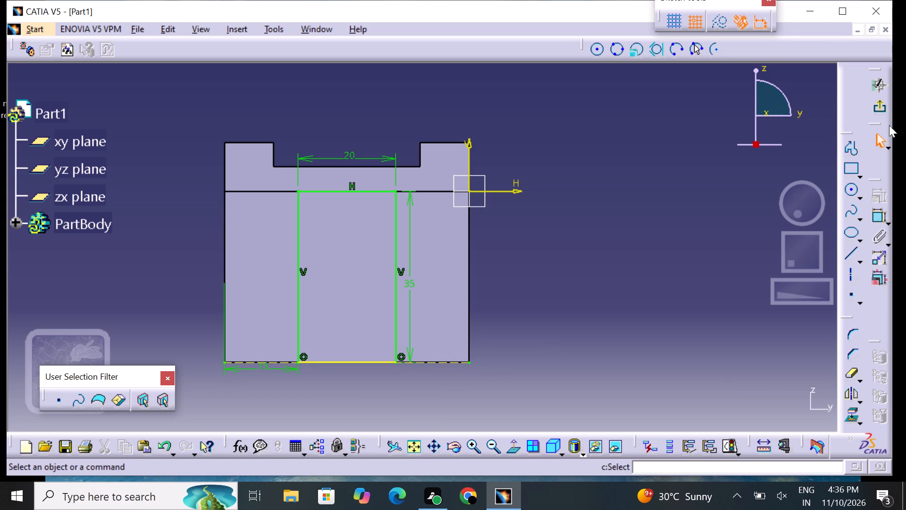
Exit the sketch and cut the closed slot profile into the front face as a 45 mm deep pocket.
click(879, 110)
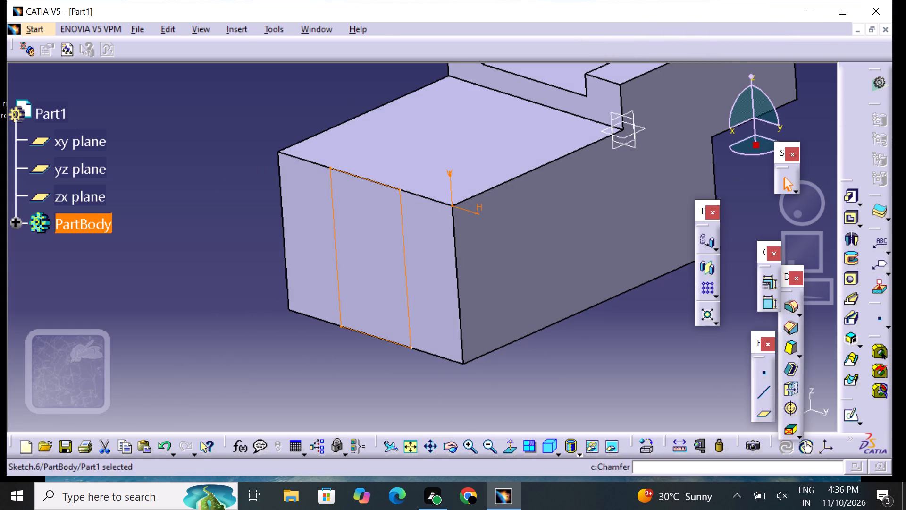
click(849, 212)
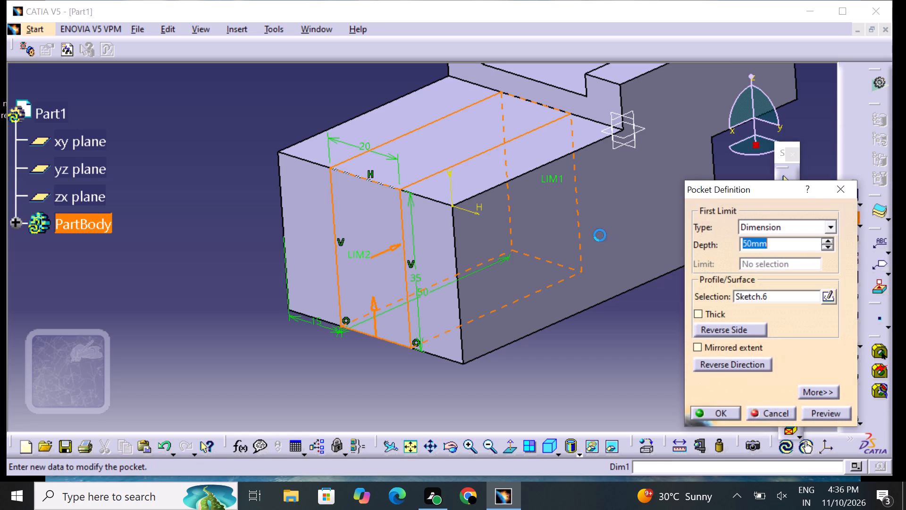
middle_drag(602, 232, 513, 269)
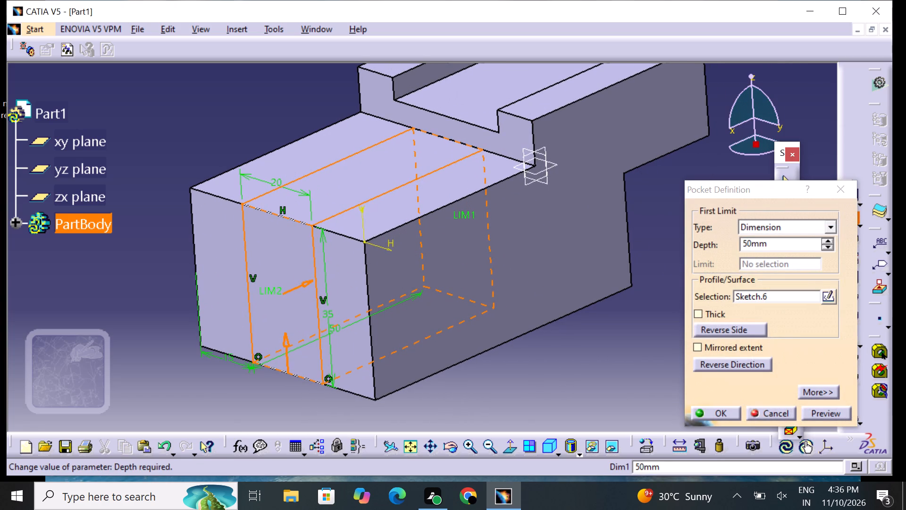
click(777, 244)
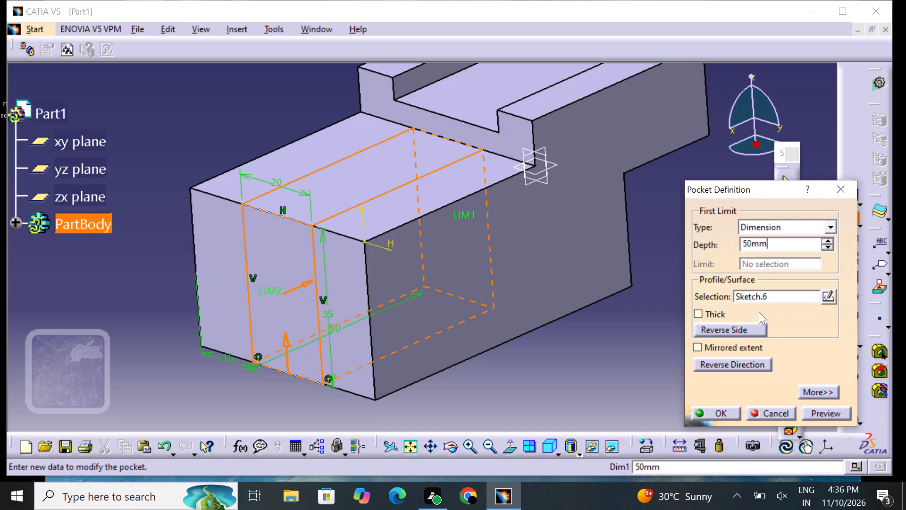
key(BackSpace)
key(BackSpace)
key(BackSpace)
key(BackSpace)
text(45)
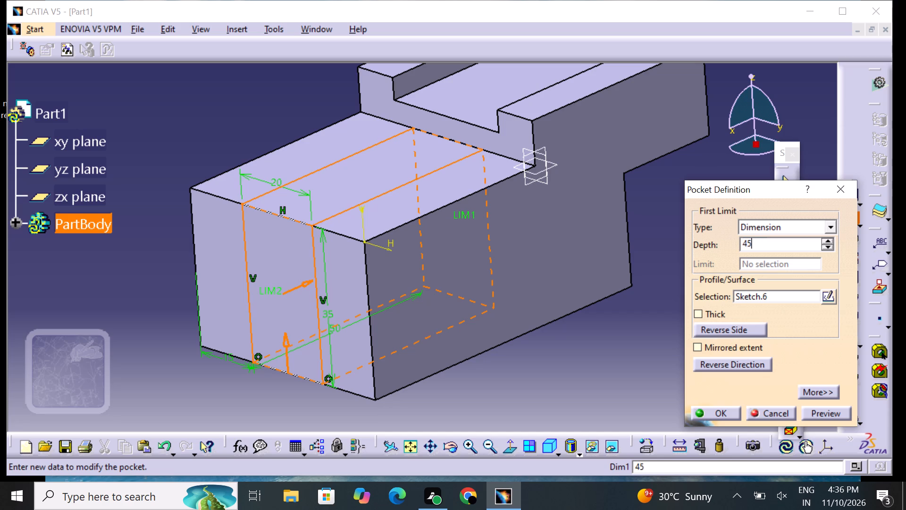
key(Return)
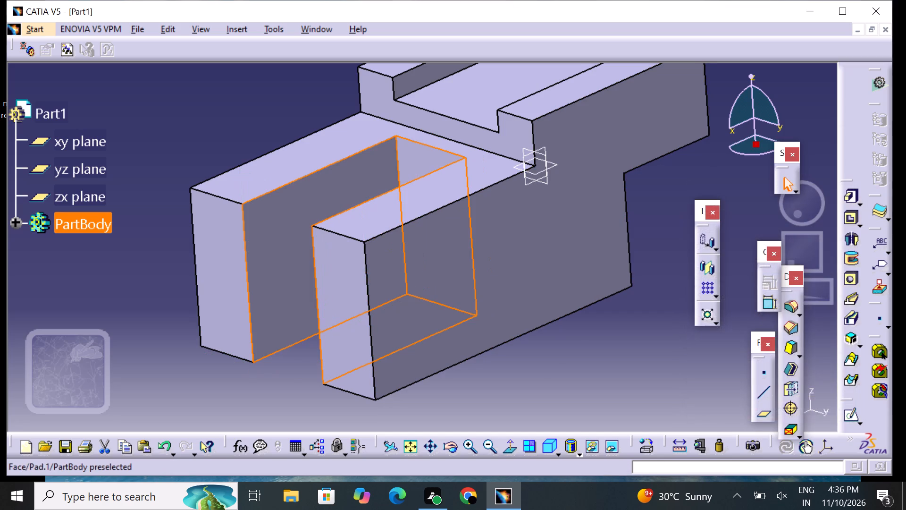
click(597, 369)
Examine the front slot, the stepped top and the U-channel from several angles.
middle_drag(236, 162, 278, 140)
right_drag(237, 162, 278, 140)
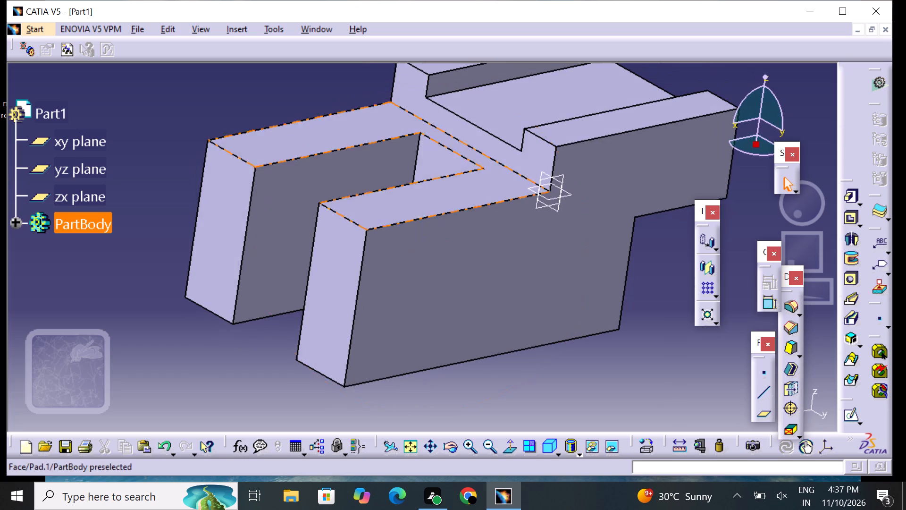
middle_drag(329, 178, 338, 302)
middle_drag(555, 239, 555, 211)
right_drag(555, 239, 555, 211)
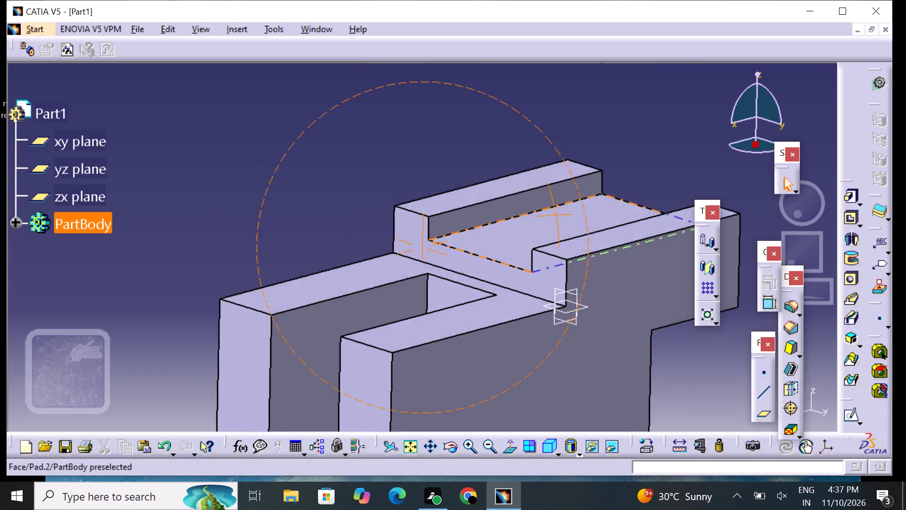
middle_drag(555, 211, 548, 200)
right_drag(555, 211, 547, 199)
middle_drag(283, 166, 248, 134)
middle_drag(185, 163, 190, 179)
right_drag(187, 171, 190, 179)
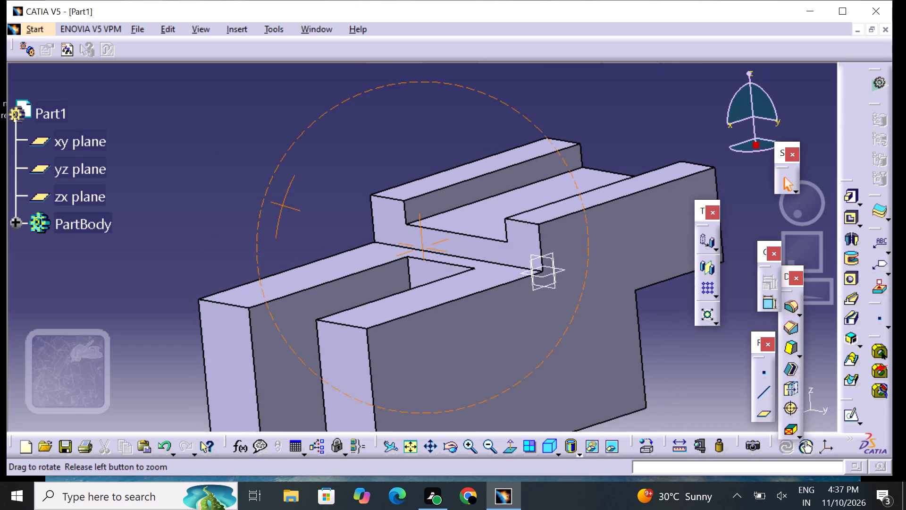
right_drag(190, 179, 305, 218)
middle_drag(190, 179, 305, 218)
middle_drag(395, 274, 385, 245)
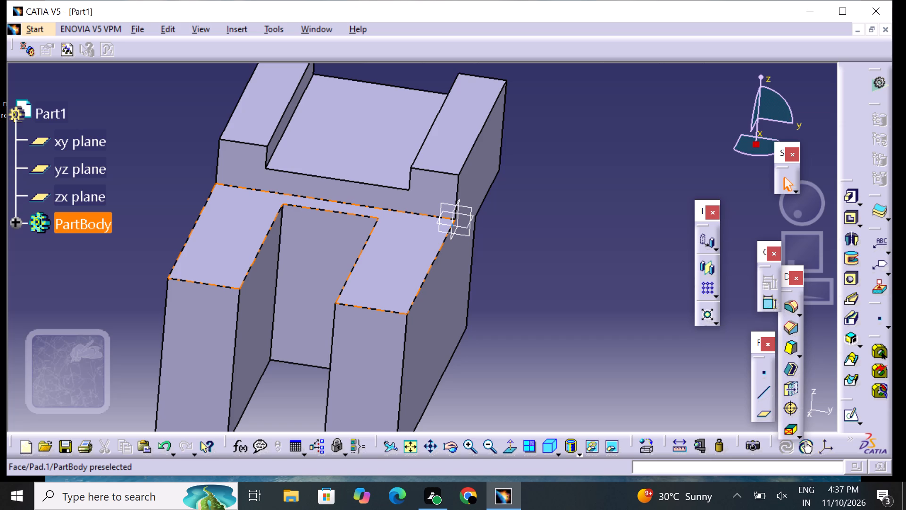
click(525, 224)
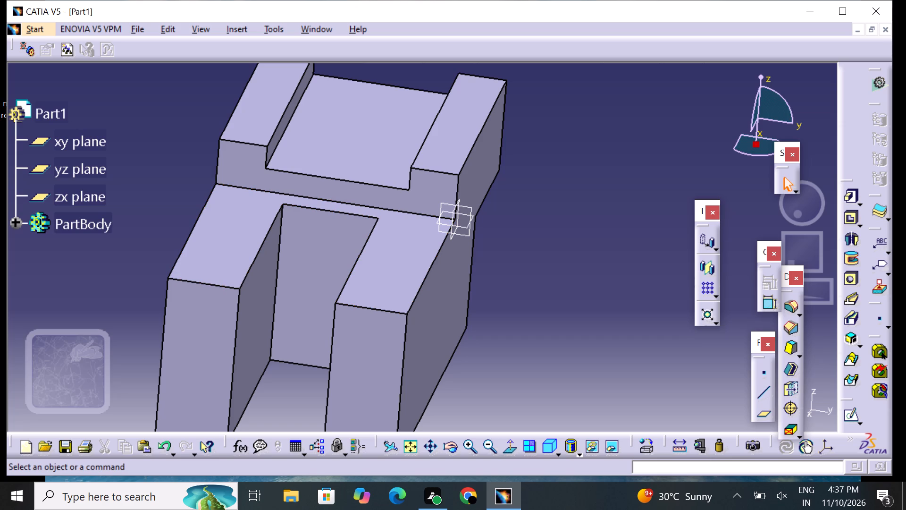
middle_drag(536, 213, 490, 177)
right_drag(537, 224, 490, 176)
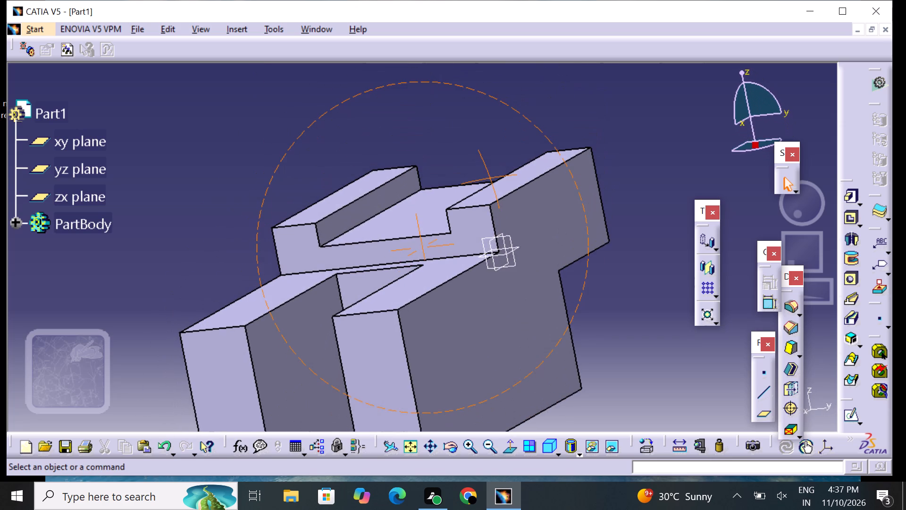
middle_drag(487, 157, 493, 214)
right_drag(487, 157, 492, 214)
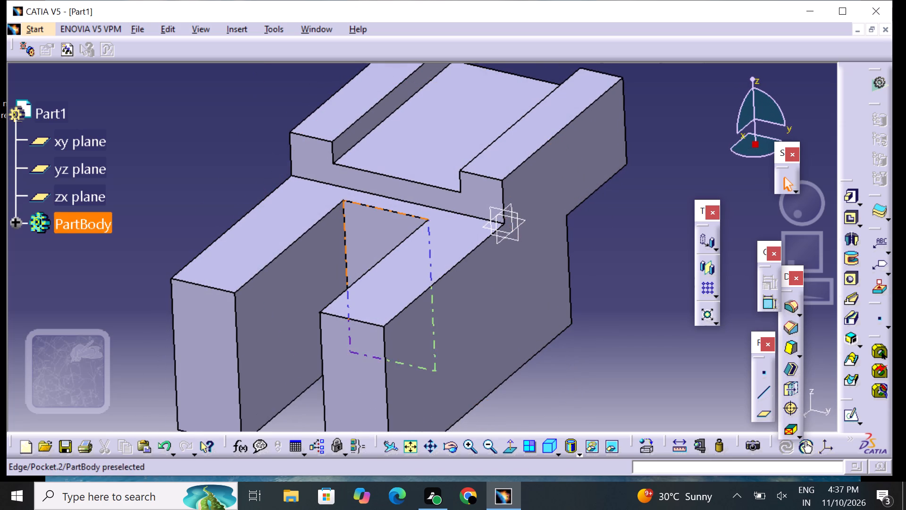
middle_drag(328, 225, 331, 164)
right_drag(327, 205, 331, 164)
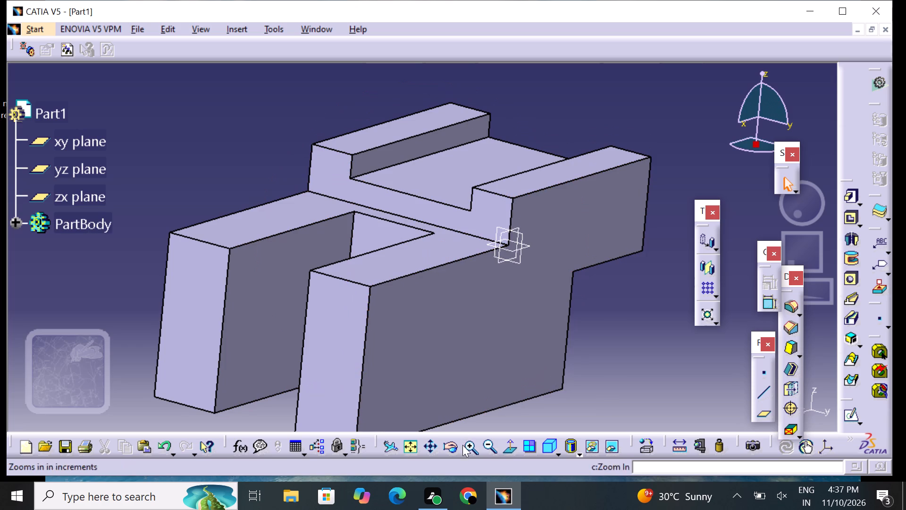
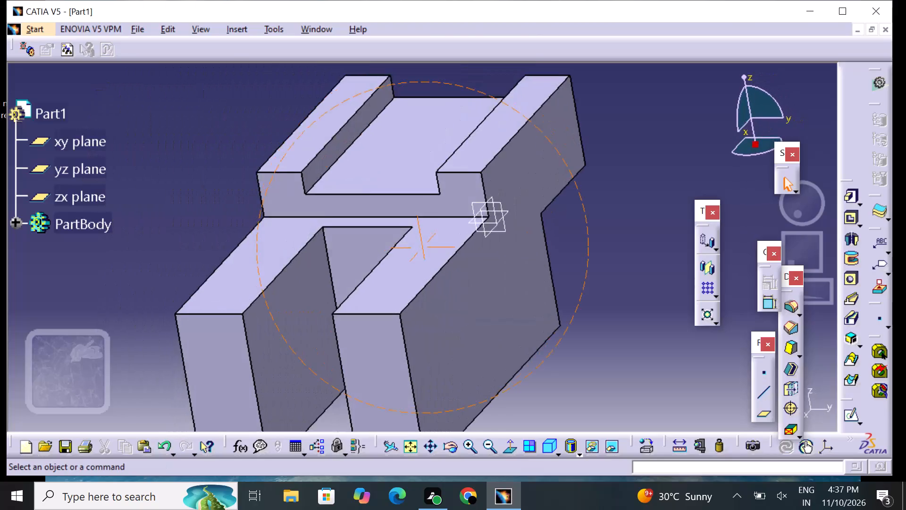
Set the fill colour of the lower stepped top face around the front slot to reddish brown.
middle_drag(382, 150, 409, 129)
scroll(382, 150, up, 1)
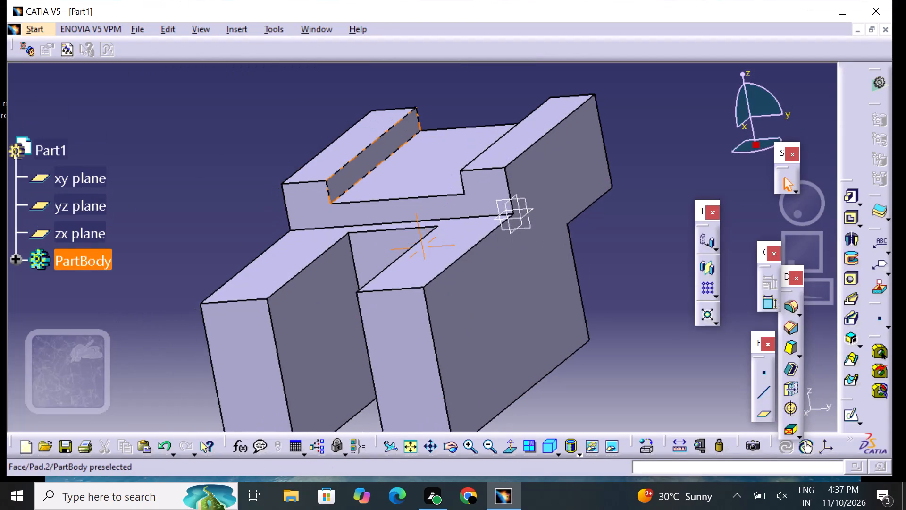
middle_drag(409, 129, 423, 121)
middle_drag(279, 145, 313, 123)
right_drag(279, 145, 316, 128)
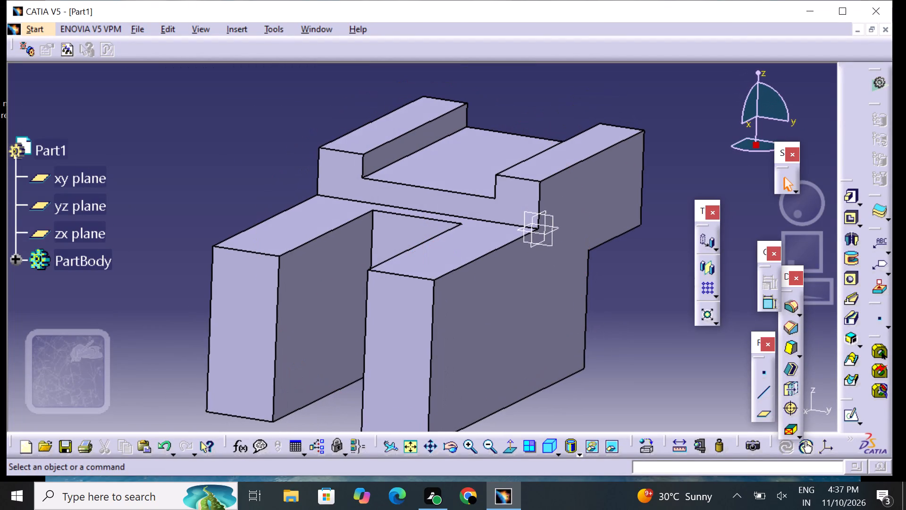
middle_drag(314, 160, 347, 149)
right_drag(314, 160, 347, 149)
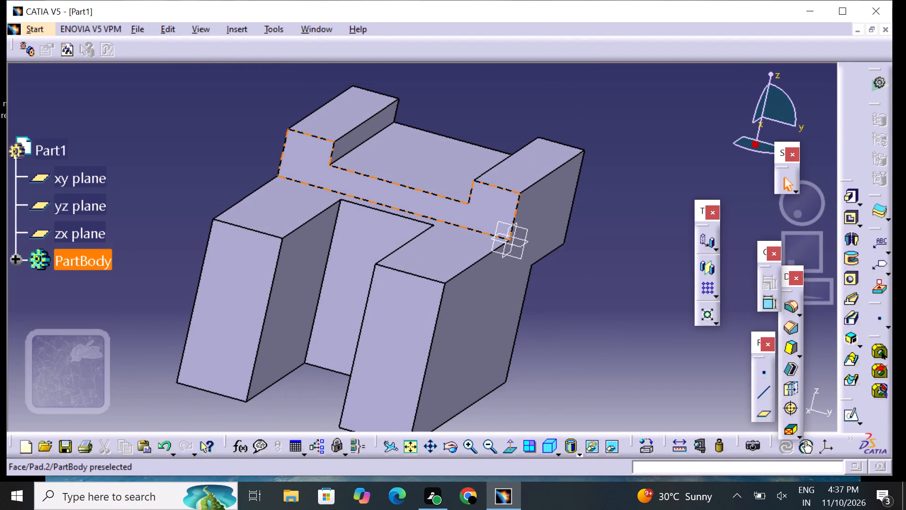
middle_drag(232, 176, 224, 241)
right_drag(232, 177, 224, 241)
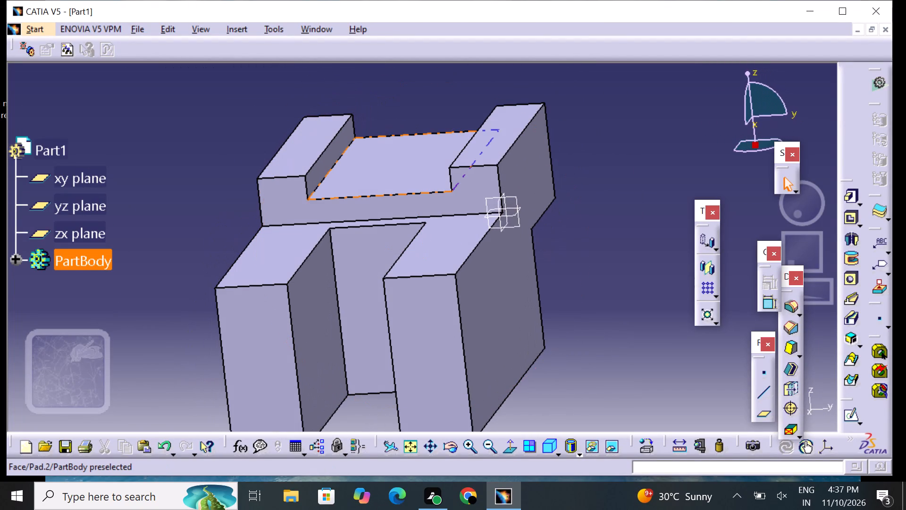
middle_drag(355, 144, 358, 166)
right_drag(355, 144, 358, 166)
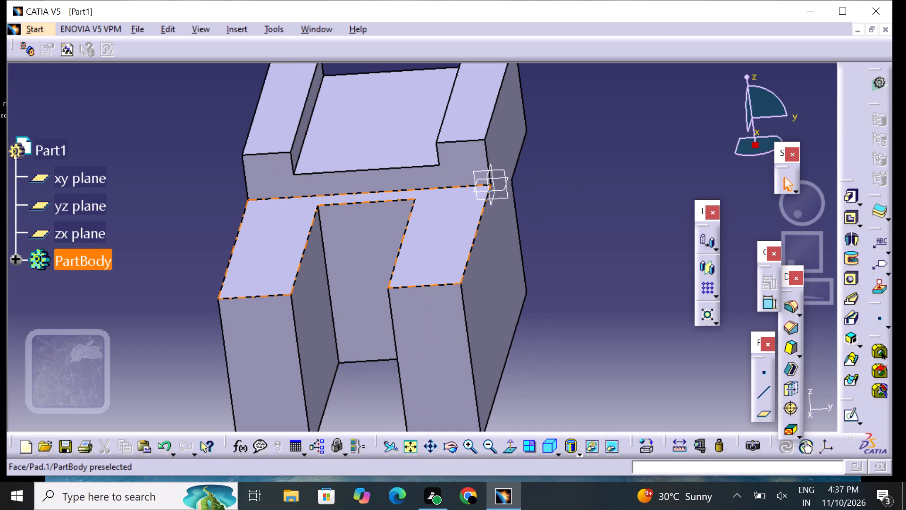
click(434, 236)
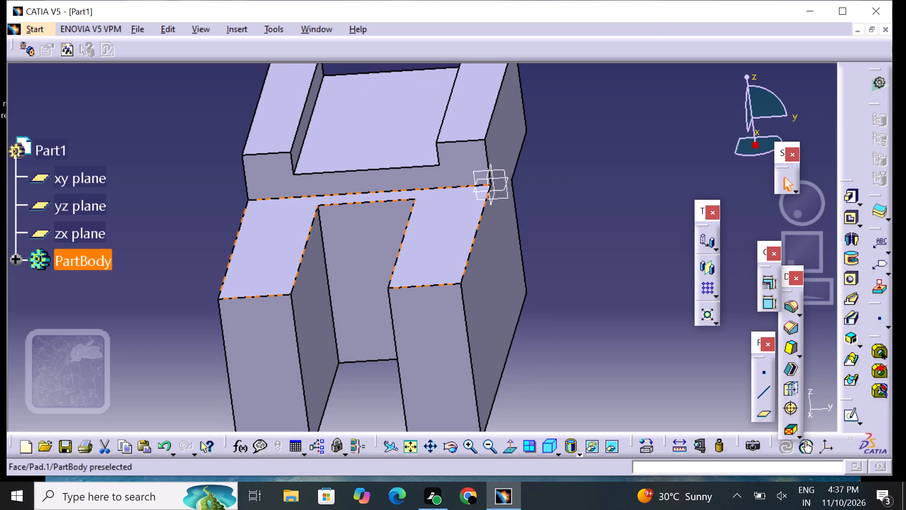
right_click(432, 237)
click(472, 254)
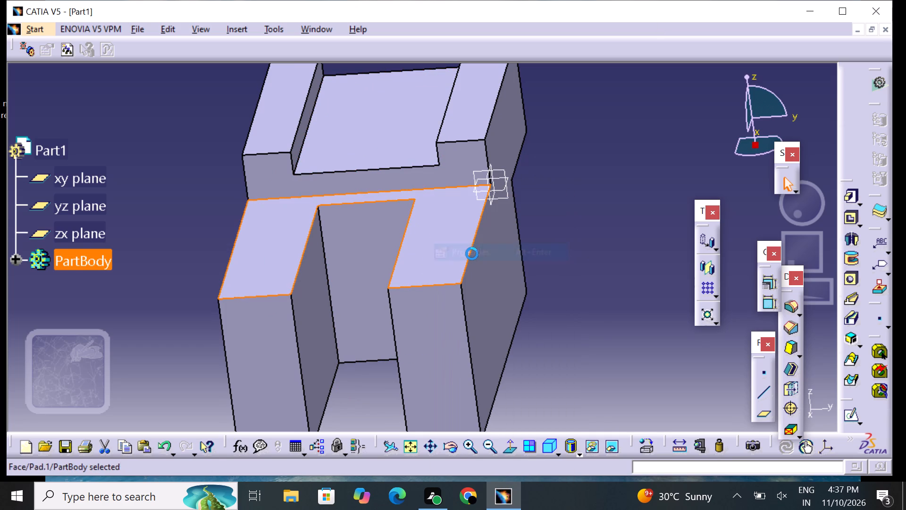
click(556, 101)
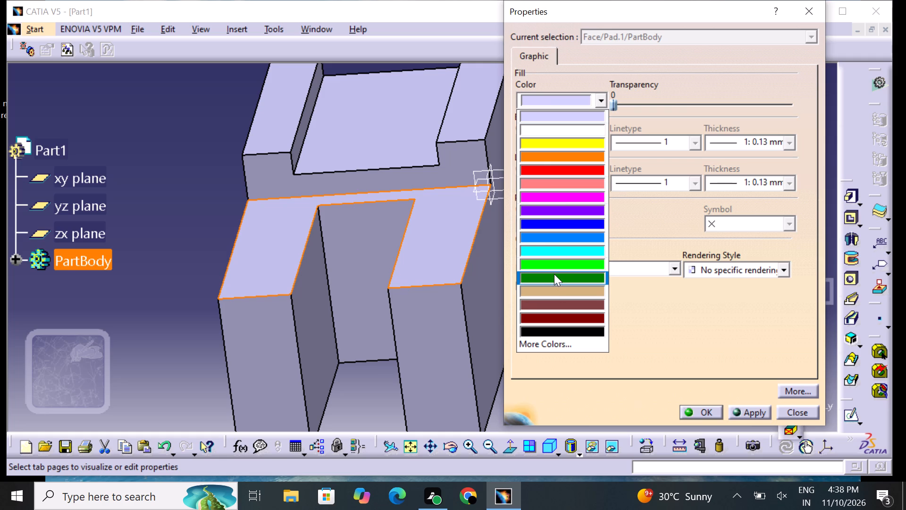
click(539, 303)
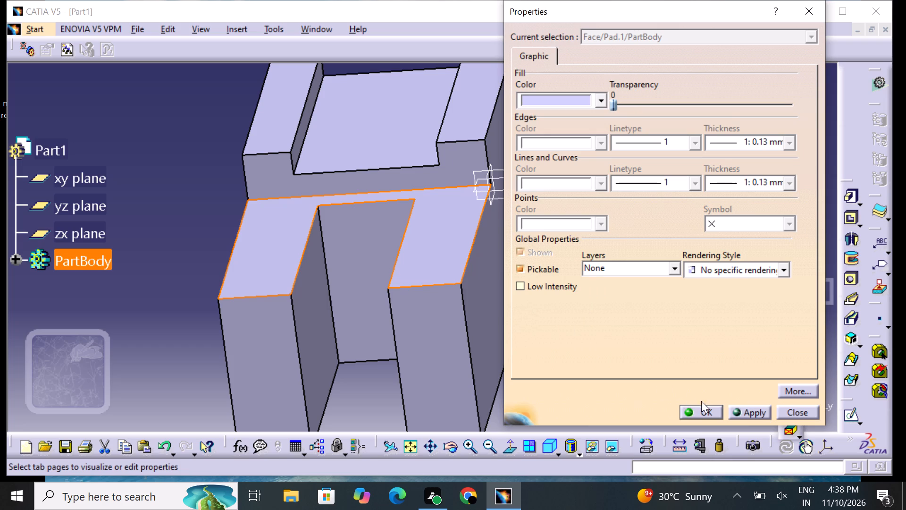
click(711, 408)
click(614, 359)
Set the fill colour of the block's outer side face next to the origin planes to the same reddish brown.
middle_drag(618, 345, 500, 343)
right_drag(618, 345, 500, 343)
click(500, 338)
right_click(500, 338)
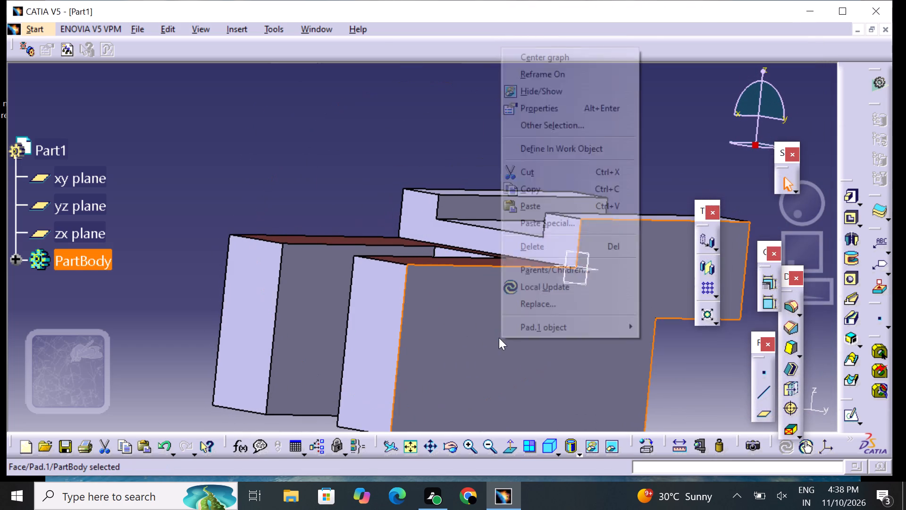
click(538, 103)
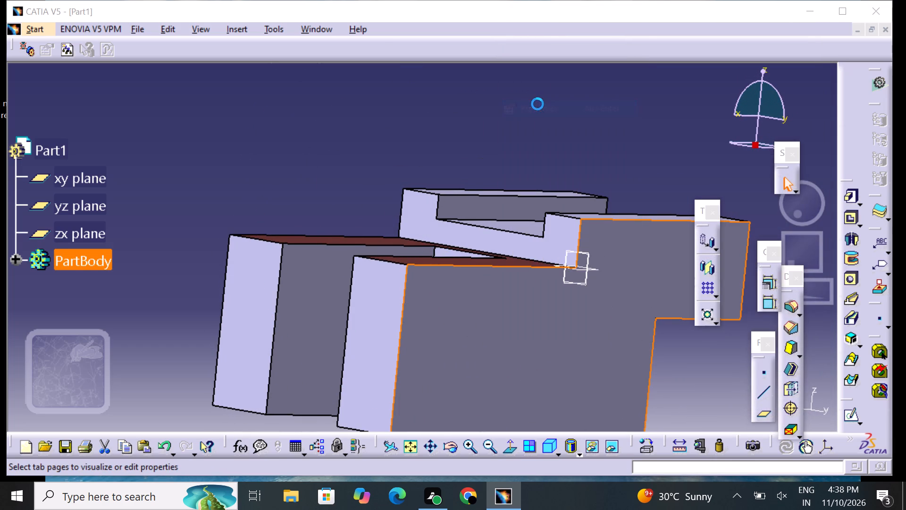
click(551, 99)
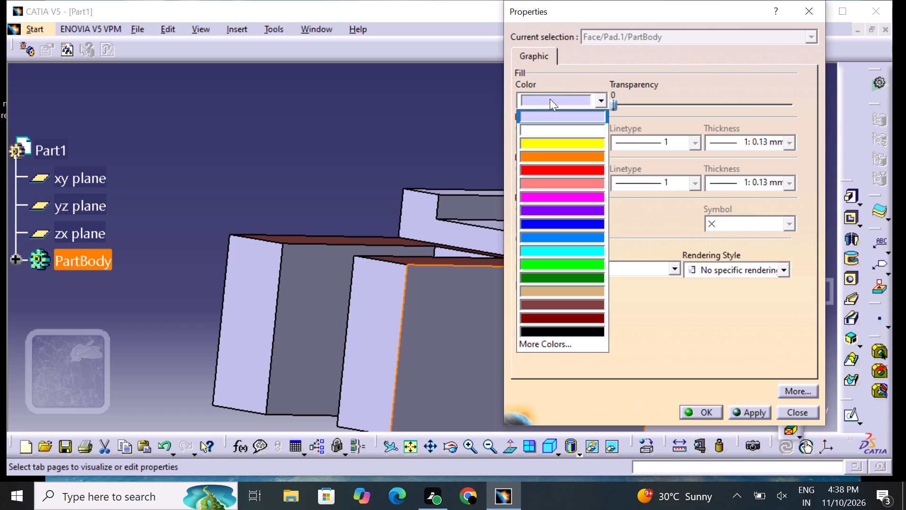
click(566, 308)
click(699, 411)
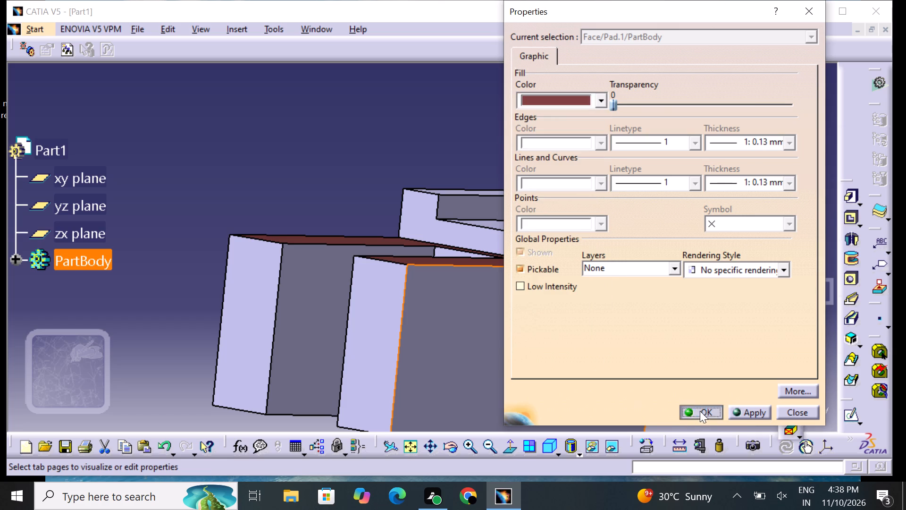
click(351, 165)
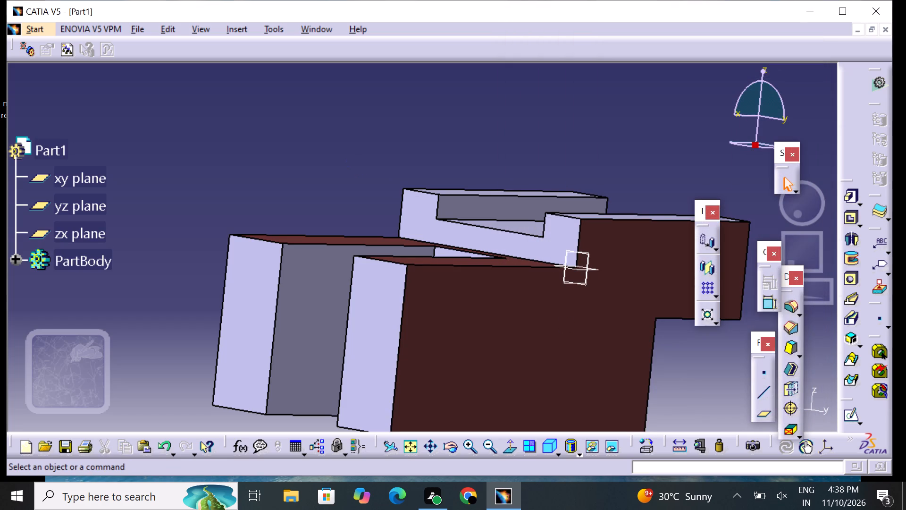
Apply the same reddish brown fill to the opposite outer side face of the block.
middle_drag(342, 151, 391, 224)
right_drag(342, 150, 391, 224)
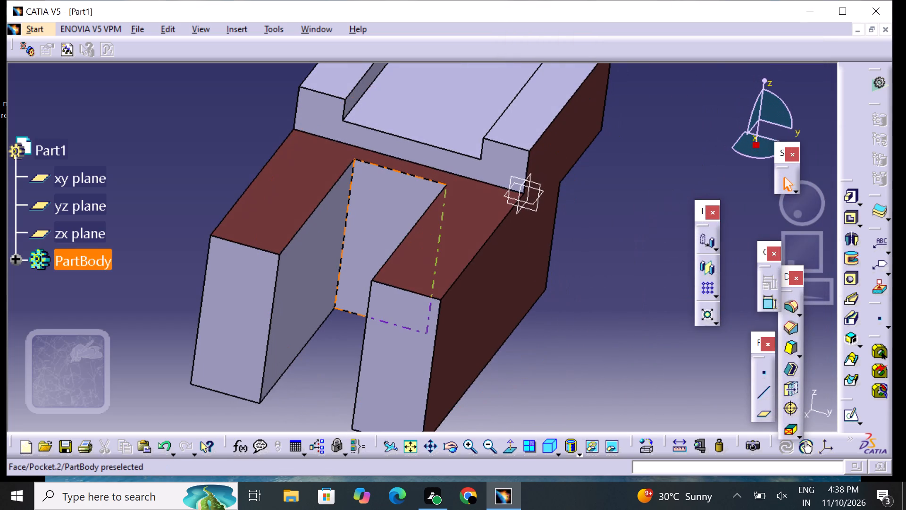
middle_drag(200, 203, 211, 215)
right_drag(200, 203, 211, 215)
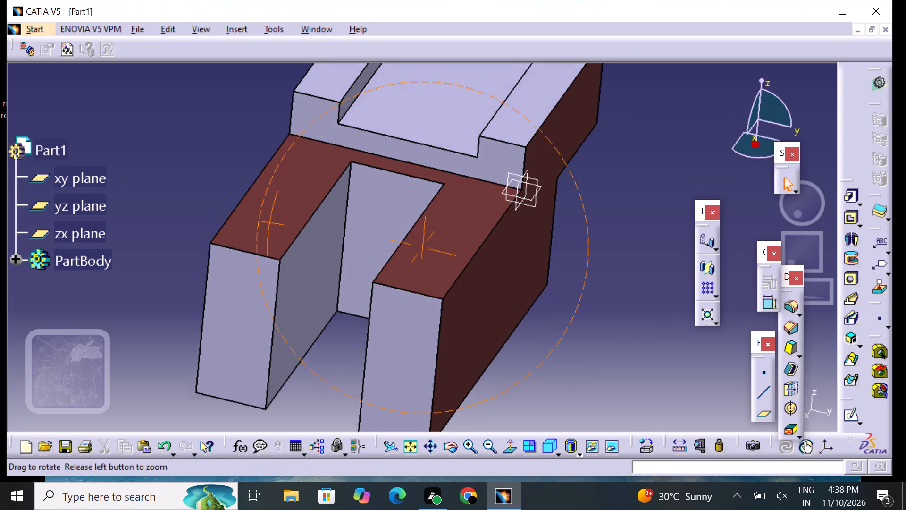
right_drag(211, 215, 348, 231)
middle_drag(211, 215, 348, 231)
middle_drag(477, 170, 687, 180)
middle_drag(246, 153, 323, 265)
right_drag(246, 153, 323, 265)
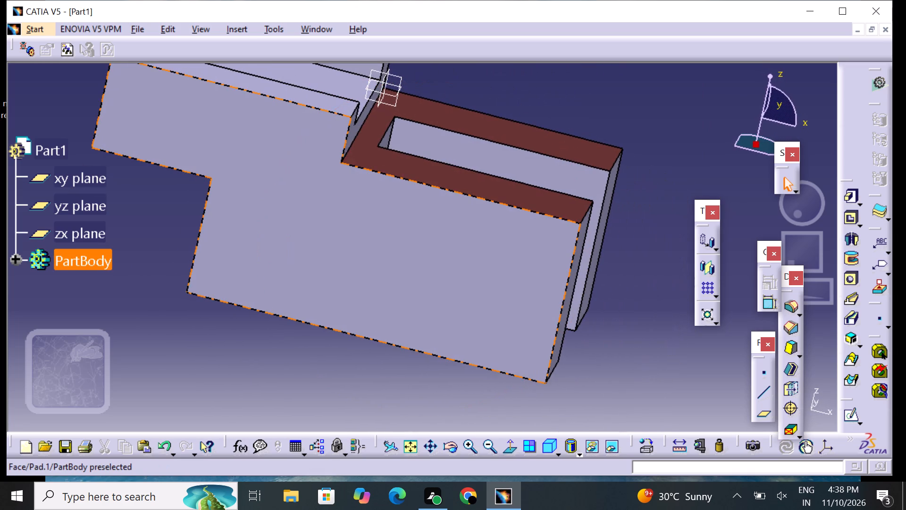
click(343, 243)
right_click(345, 243)
scroll(397, 261, up, 1)
click(401, 254)
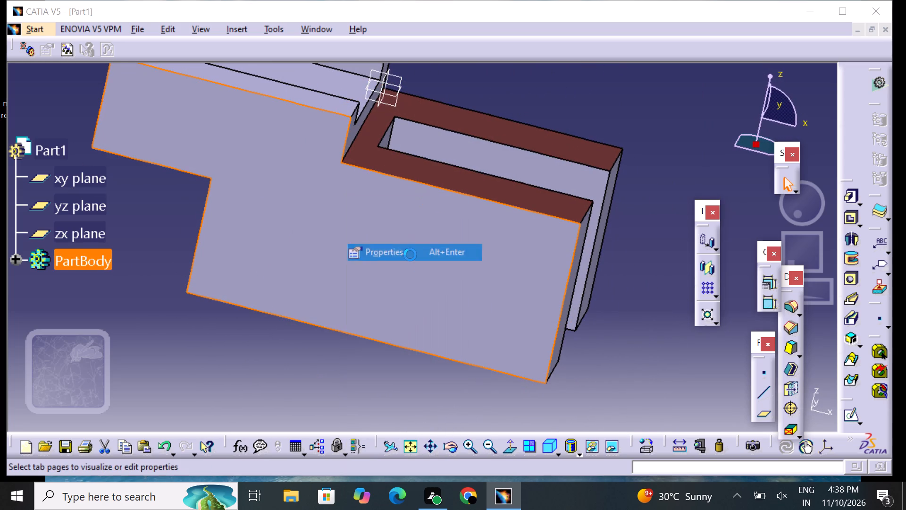
click(569, 99)
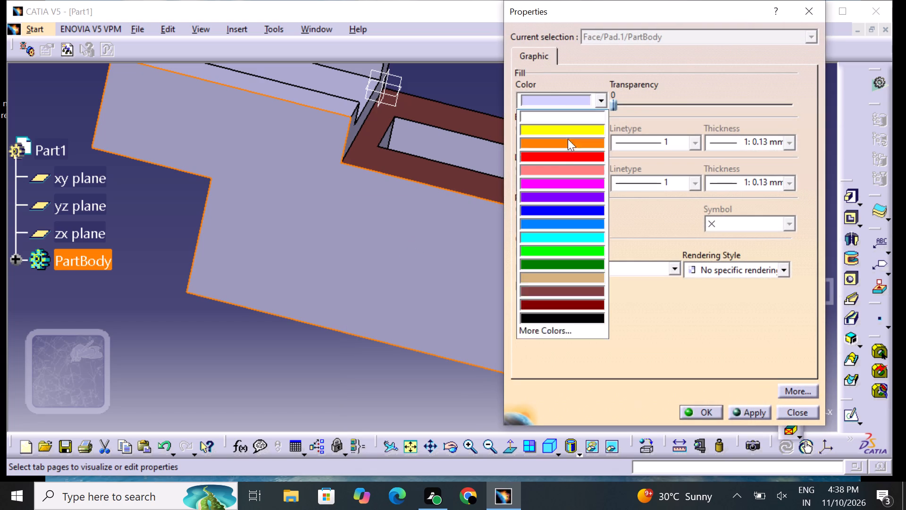
click(569, 306)
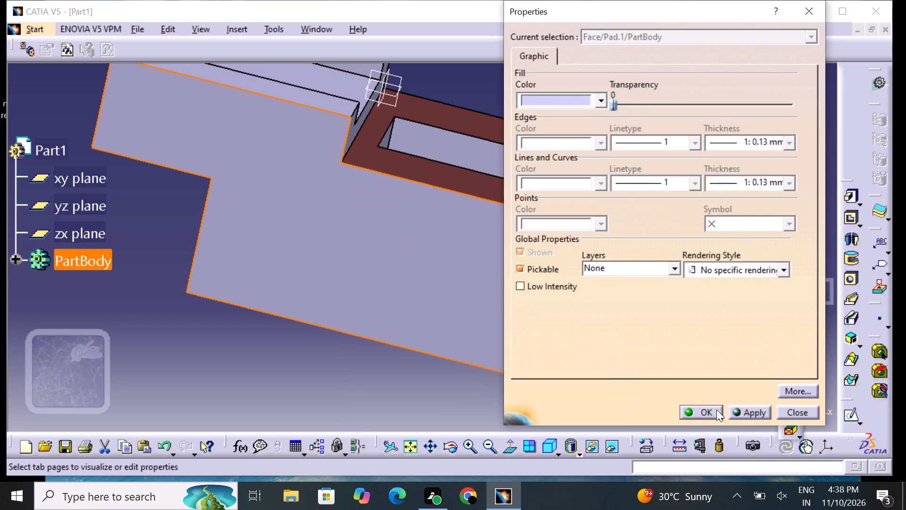
click(716, 409)
click(415, 372)
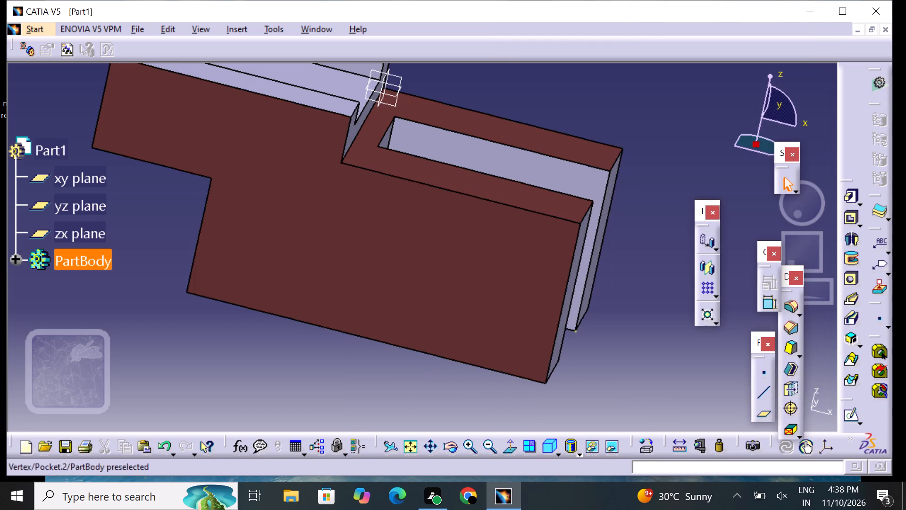
Apply the reddish brown fill to the front slot's inner side wall farther from the origin planes.
middle_drag(625, 278, 467, 273)
right_drag(625, 278, 467, 273)
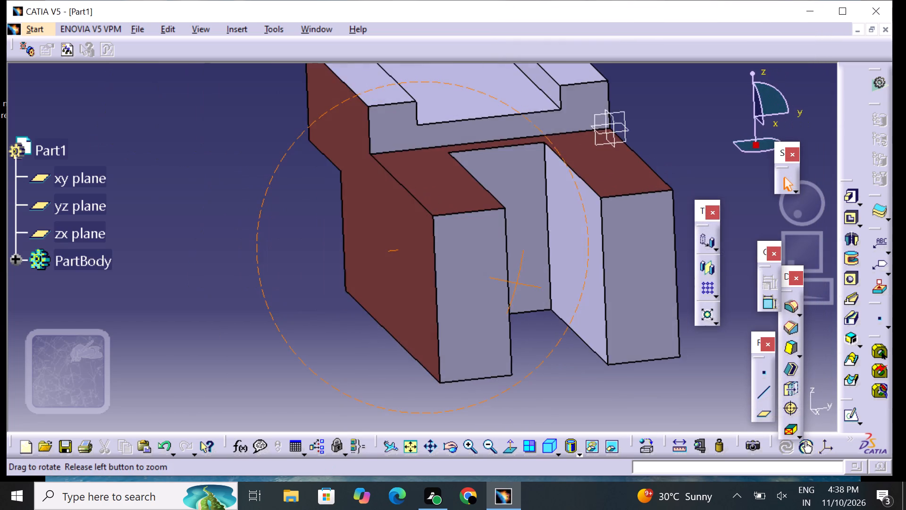
middle_drag(467, 273, 327, 219)
right_drag(467, 273, 327, 219)
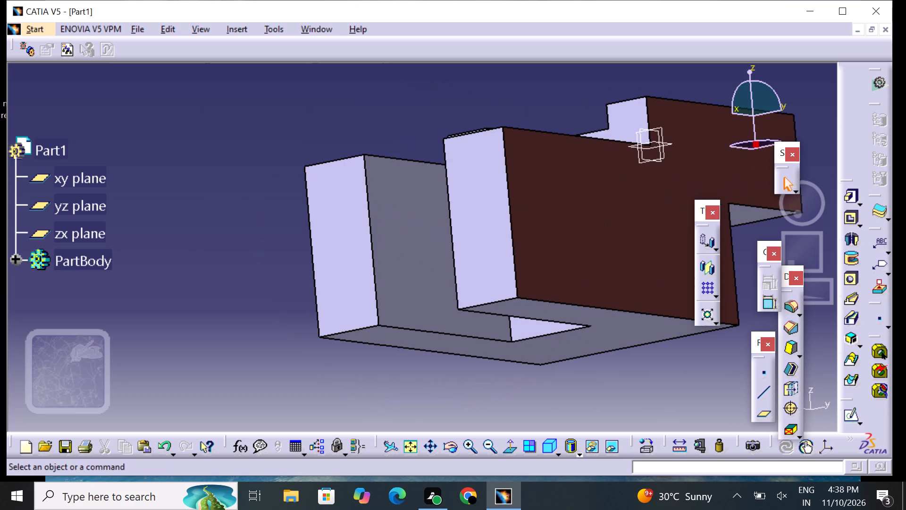
middle_drag(495, 94, 504, 185)
right_drag(495, 94, 506, 187)
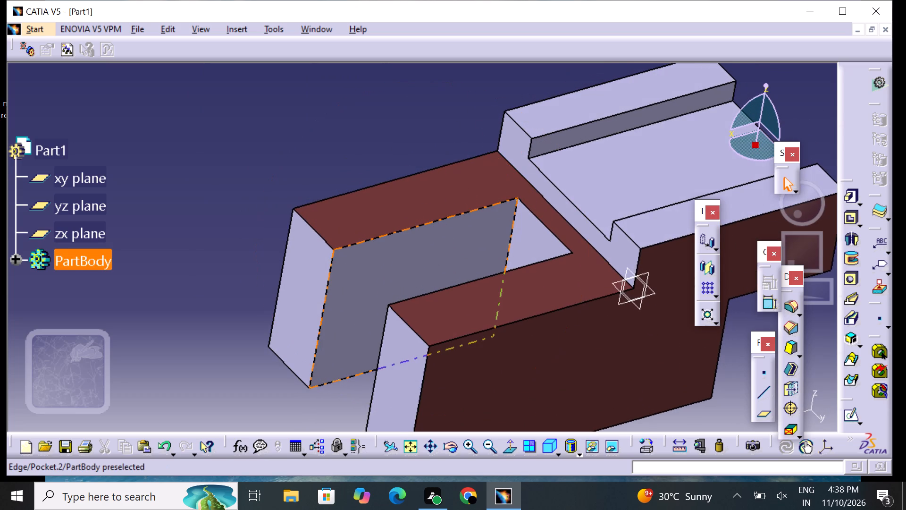
click(479, 226)
right_click(479, 226)
click(507, 247)
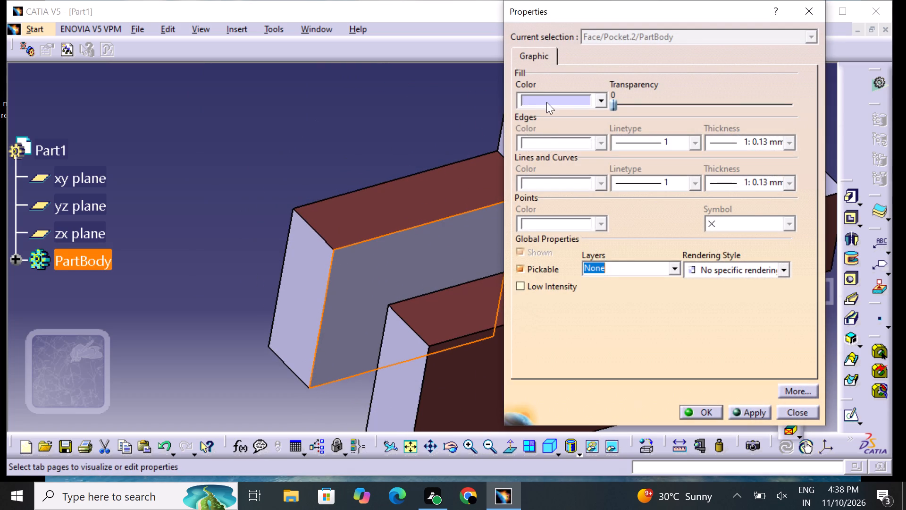
click(546, 102)
click(573, 298)
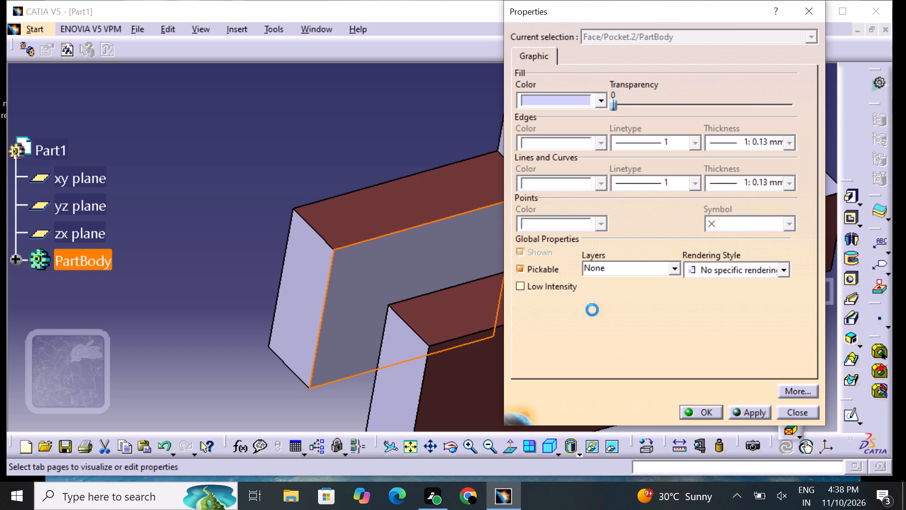
click(701, 408)
click(359, 162)
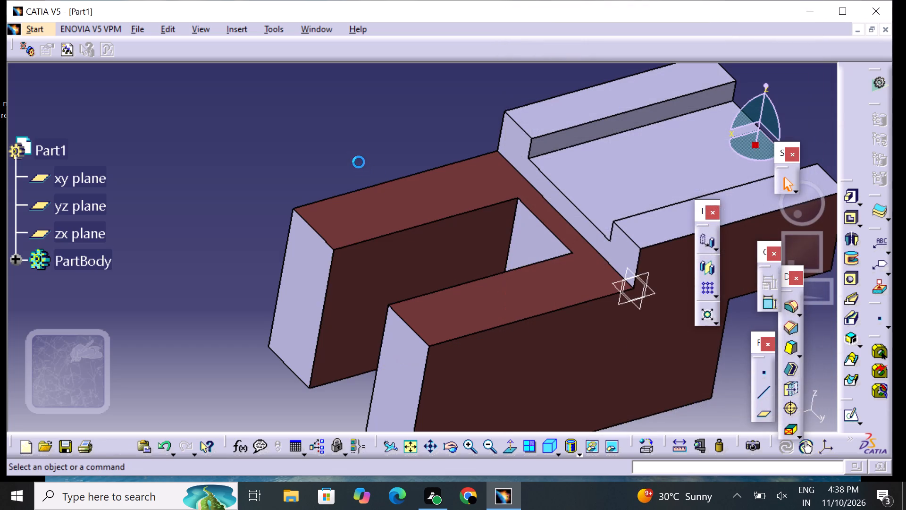
Apply the reddish brown fill to the end wall at the closed end of the front slot.
middle_drag(328, 135, 419, 210)
right_drag(328, 135, 420, 210)
middle_drag(387, 114, 326, 238)
right_drag(387, 114, 326, 238)
scroll(310, 167, up, 1)
middle_drag(520, 264, 518, 261)
right_drag(520, 263, 518, 261)
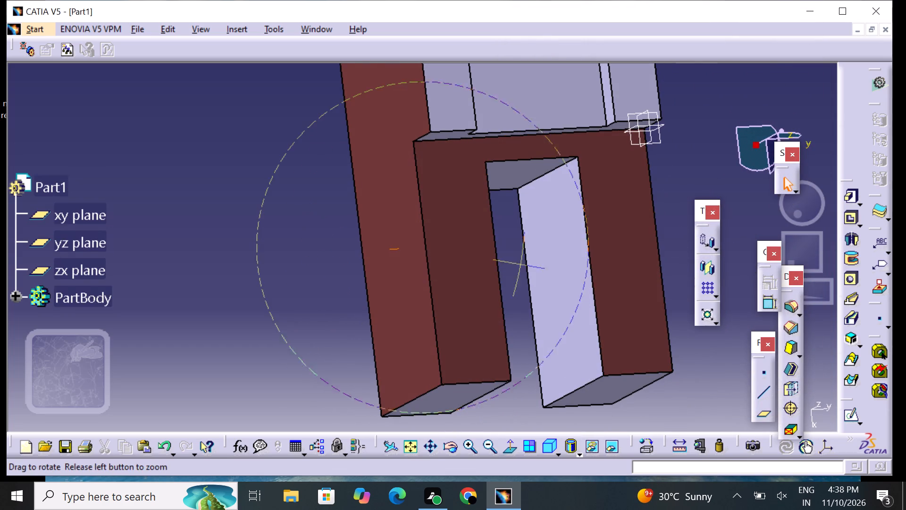
middle_drag(518, 261, 494, 178)
right_drag(518, 261, 493, 171)
middle_drag(323, 203, 362, 215)
right_drag(323, 203, 362, 215)
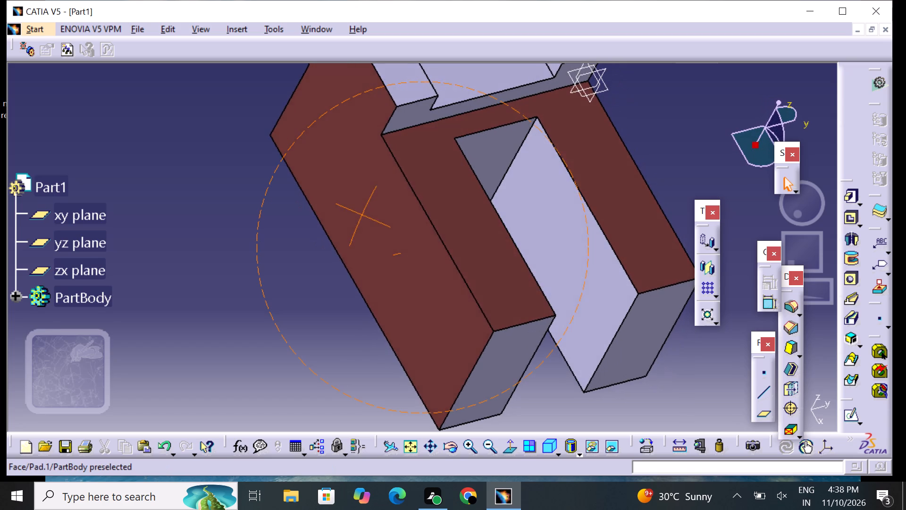
scroll(299, 165, up, 1)
middle_drag(298, 164, 287, 235)
middle_drag(218, 139, 173, 241)
right_drag(218, 139, 173, 241)
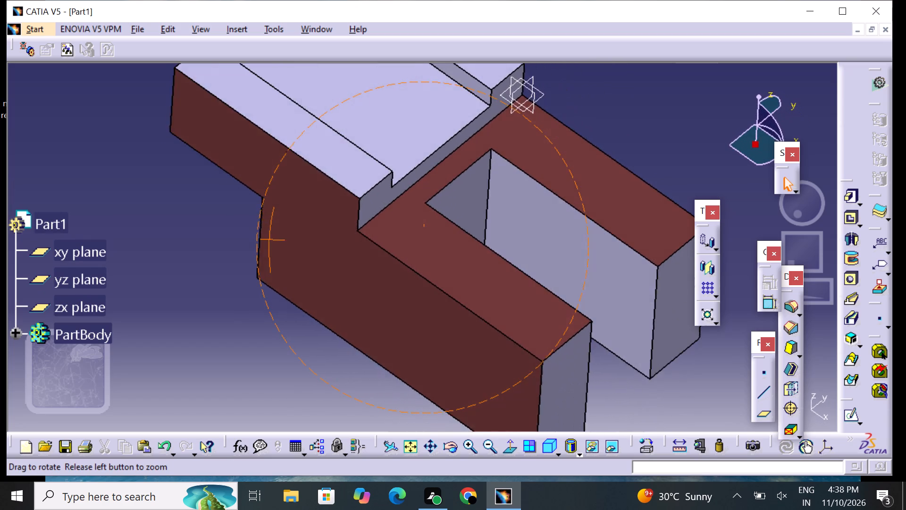
right_drag(173, 241, 173, 244)
middle_drag(173, 241, 173, 244)
middle_drag(339, 128, 299, 244)
right_drag(340, 142, 299, 244)
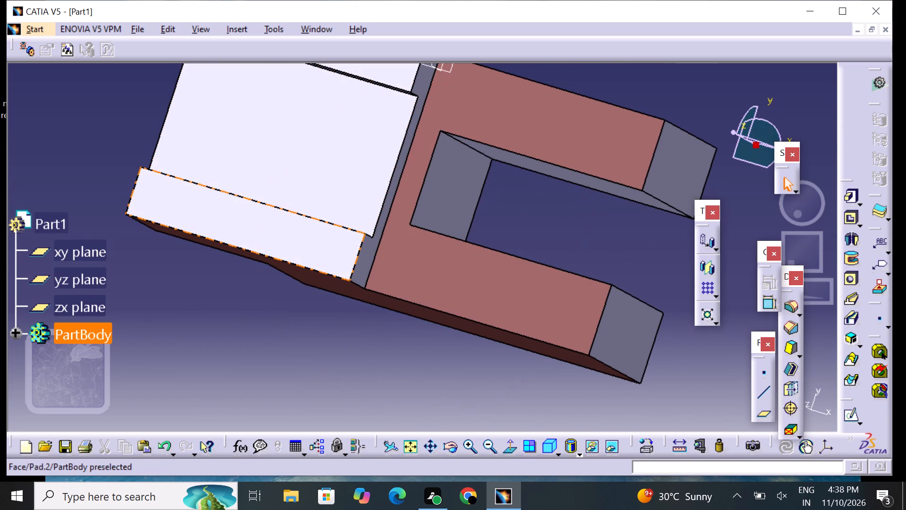
click(445, 203)
right_click(445, 203)
click(477, 247)
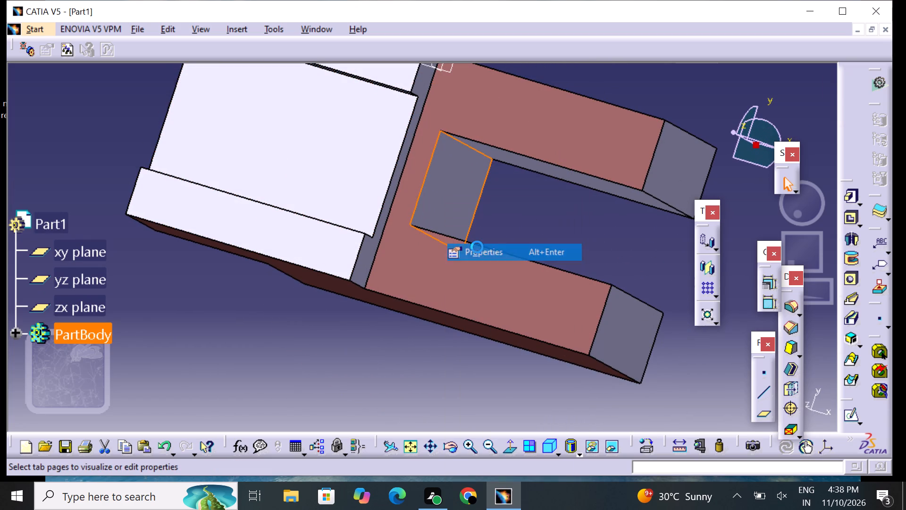
click(551, 96)
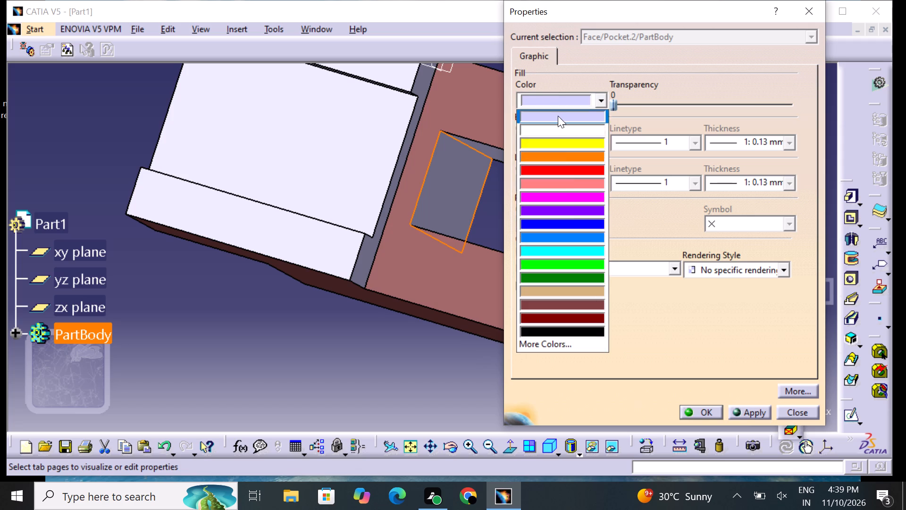
click(562, 298)
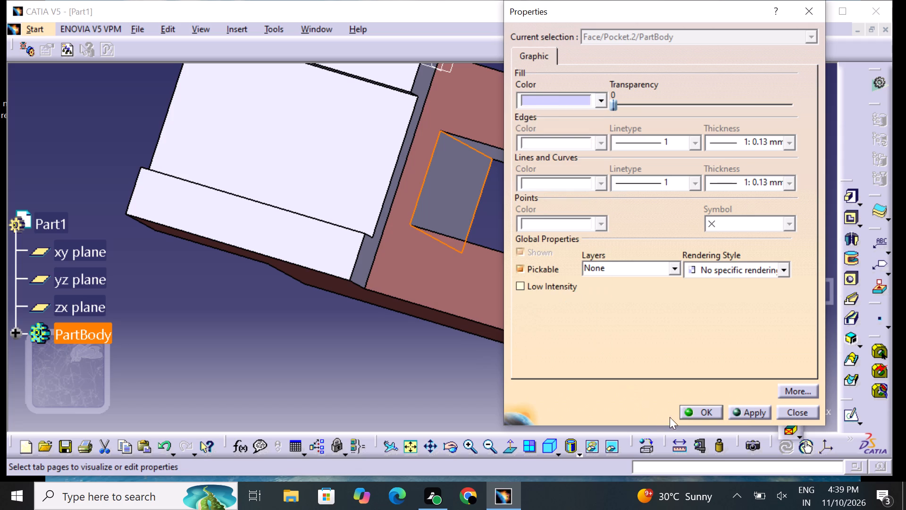
click(704, 407)
click(432, 391)
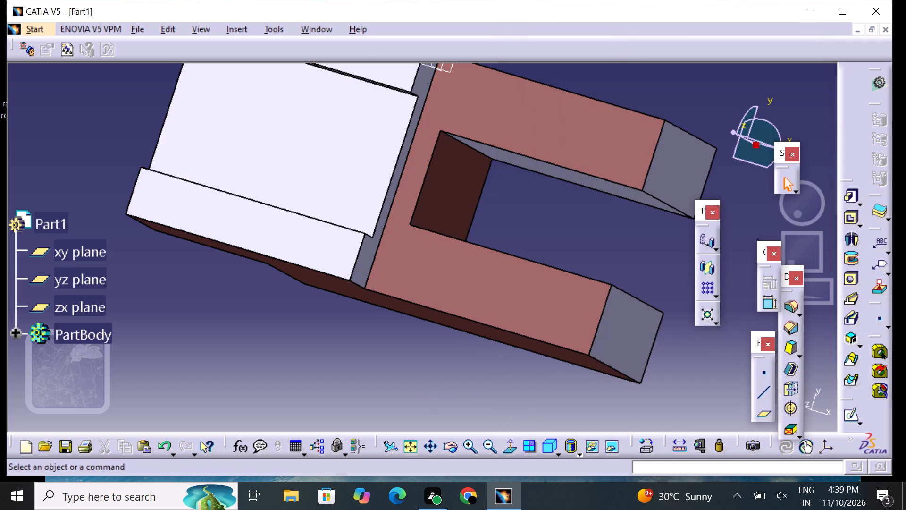
Apply the reddish brown fill to the front slot's inner side wall nearer the origin planes.
middle_drag(331, 356, 341, 272)
right_drag(331, 356, 341, 272)
click(534, 207)
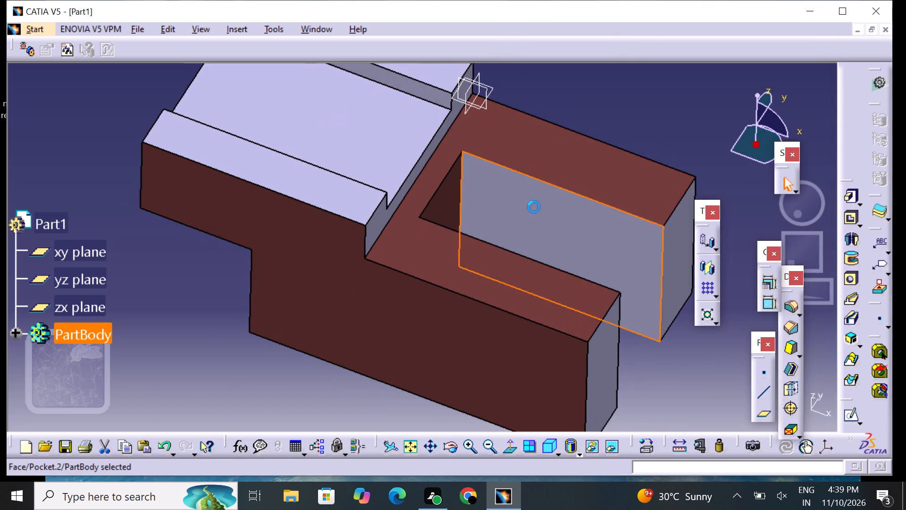
right_click(534, 207)
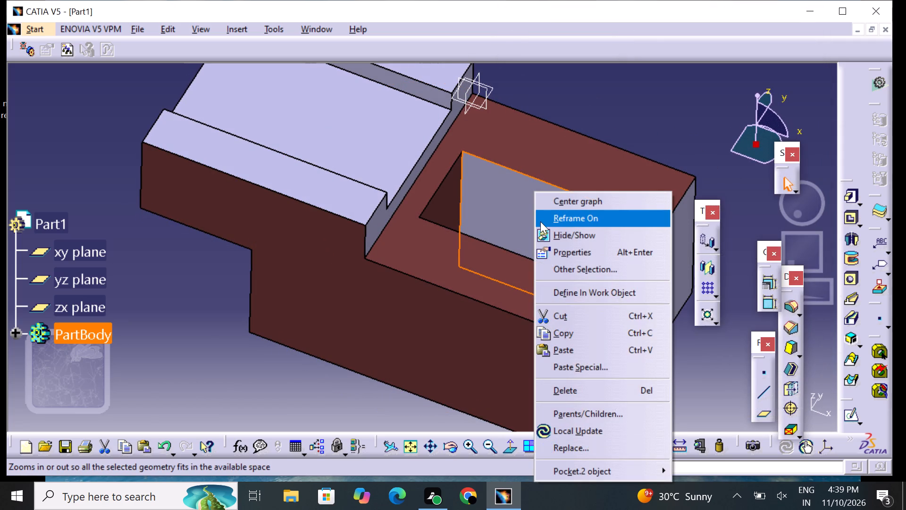
click(563, 257)
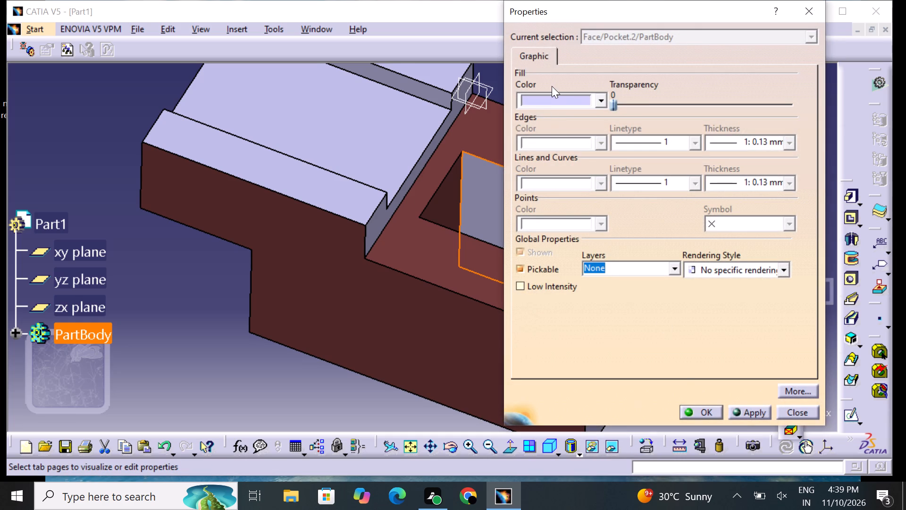
drag(552, 99, 552, 103)
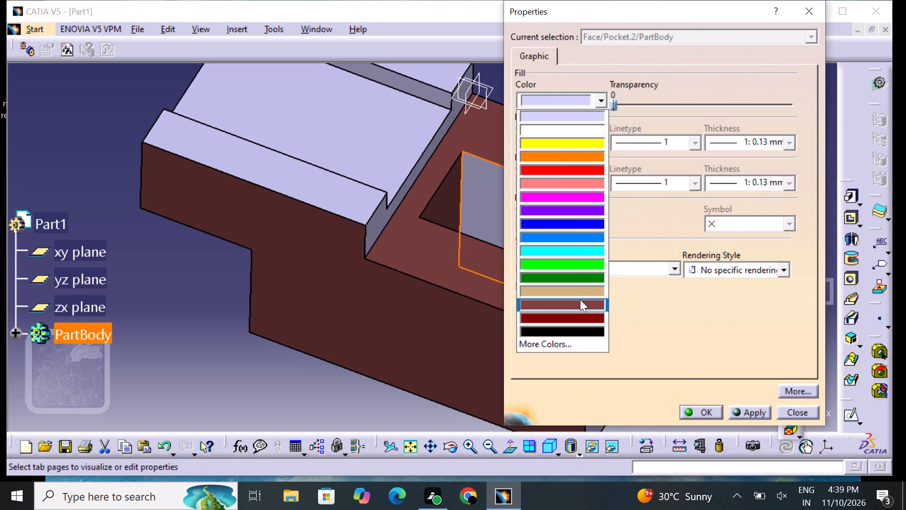
click(579, 305)
click(711, 411)
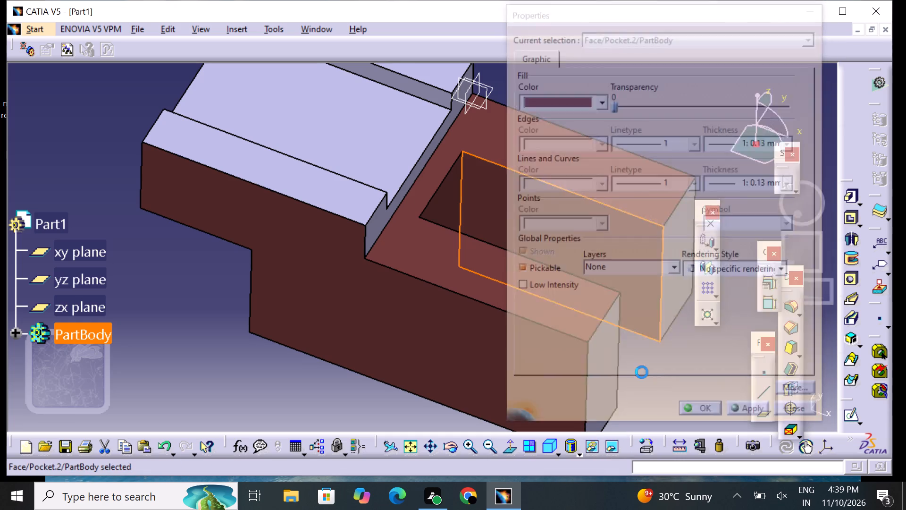
click(640, 370)
Apply the reddish brown fill to the front end face of the slot arm farther from the origin planes.
middle_drag(679, 361, 401, 330)
right_drag(679, 362, 401, 330)
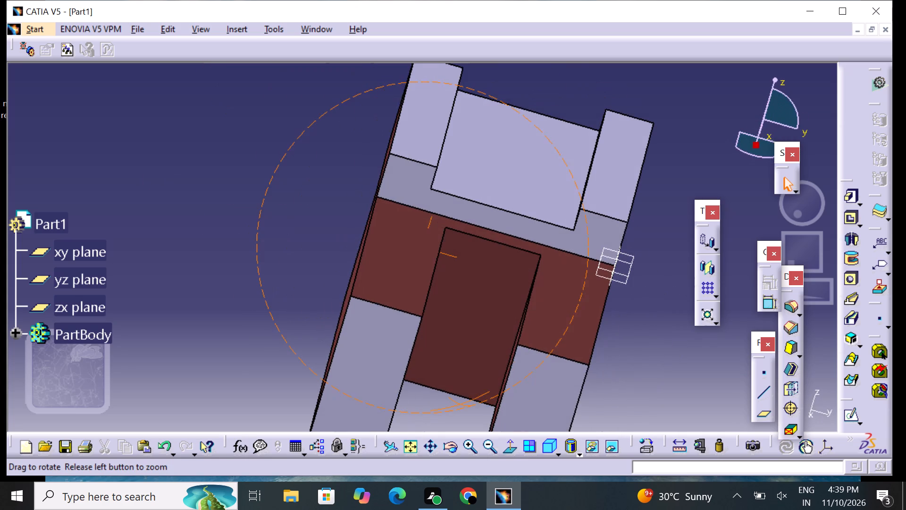
right_drag(401, 330, 401, 329)
middle_drag(401, 330, 401, 329)
middle_drag(481, 335, 385, 314)
right_drag(480, 334, 385, 314)
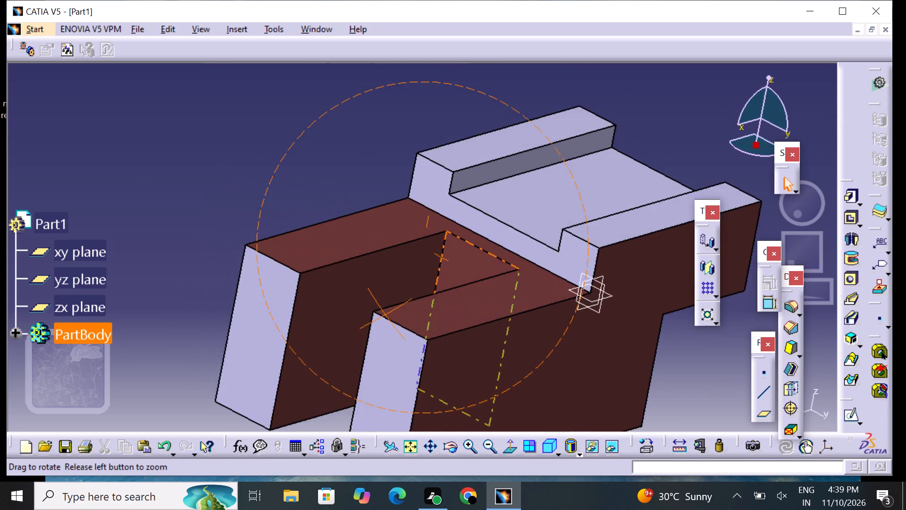
middle_drag(385, 314, 421, 316)
right_drag(385, 314, 428, 303)
middle_drag(462, 316, 473, 248)
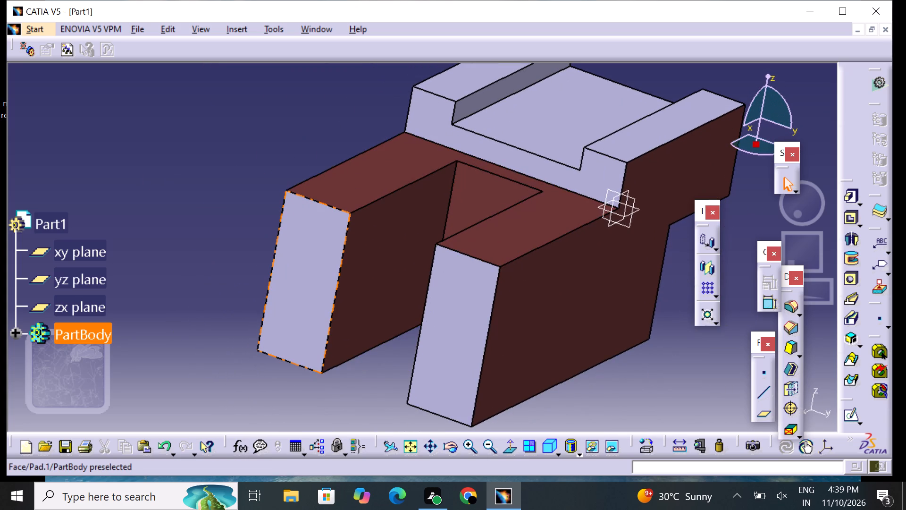
click(315, 293)
right_click(314, 293)
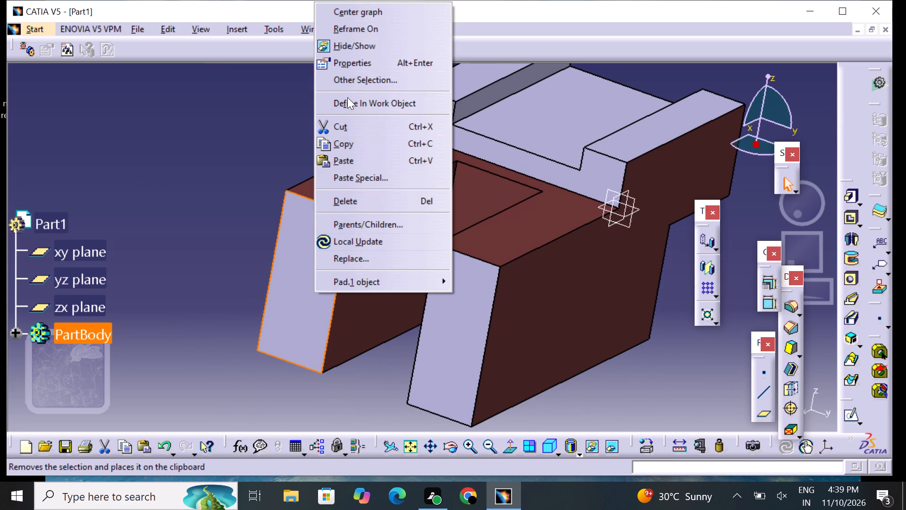
click(353, 66)
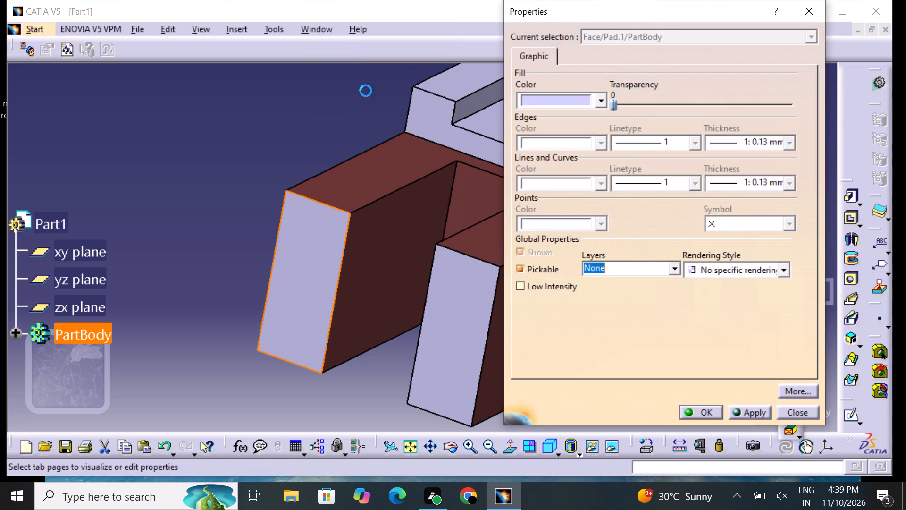
click(527, 98)
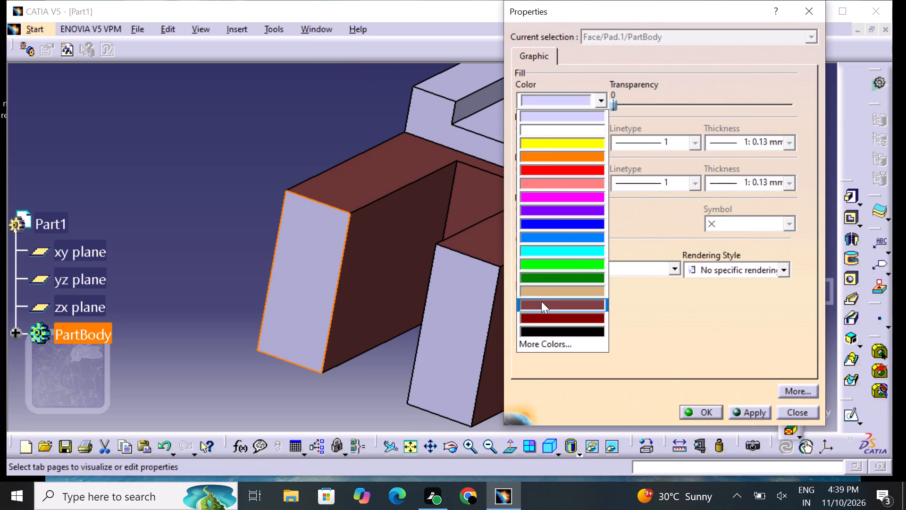
click(541, 301)
click(703, 404)
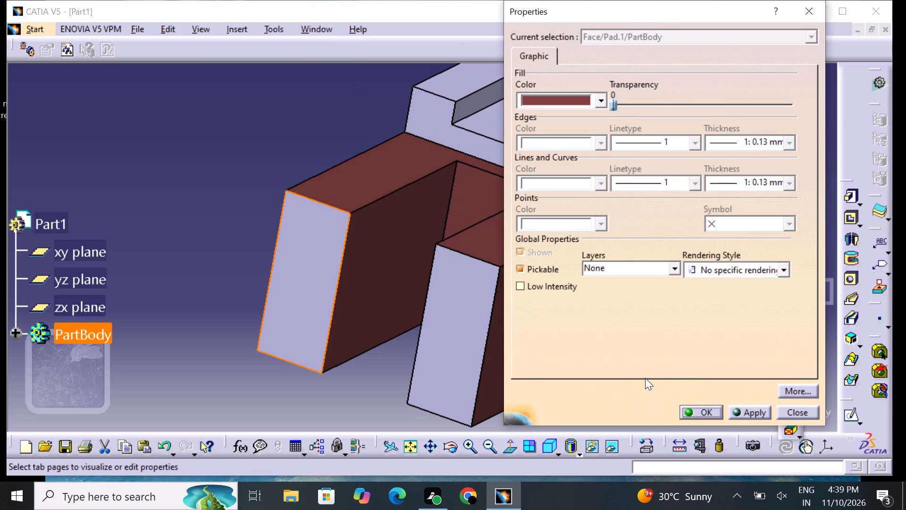
click(710, 404)
click(710, 409)
click(668, 384)
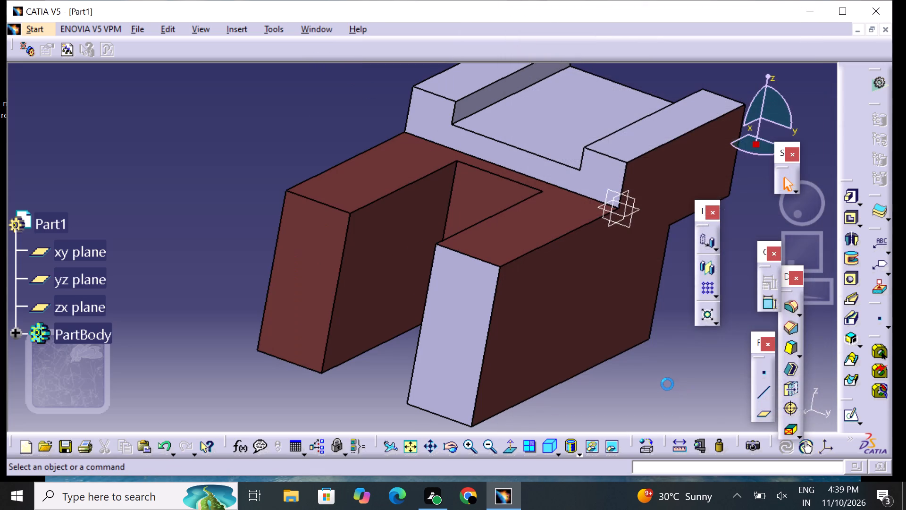
Apply the reddish brown fill to the front end face of the slot arm nearer the origin planes.
right_drag(671, 371, 663, 299)
scroll(663, 299, up, 1)
middle_drag(434, 217, 431, 220)
right_drag(434, 217, 431, 220)
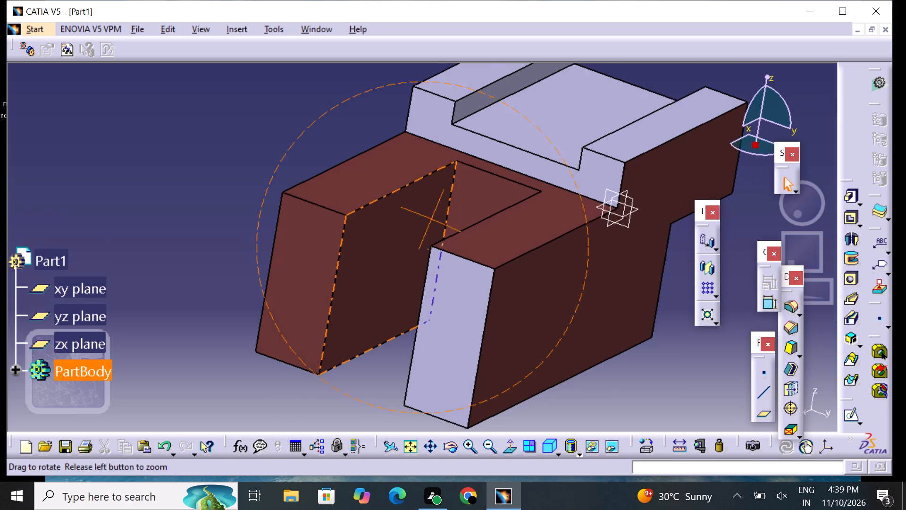
middle_drag(431, 220, 411, 268)
right_drag(431, 220, 410, 270)
middle_drag(524, 300, 521, 232)
middle_drag(481, 303, 481, 228)
right_drag(481, 303, 481, 228)
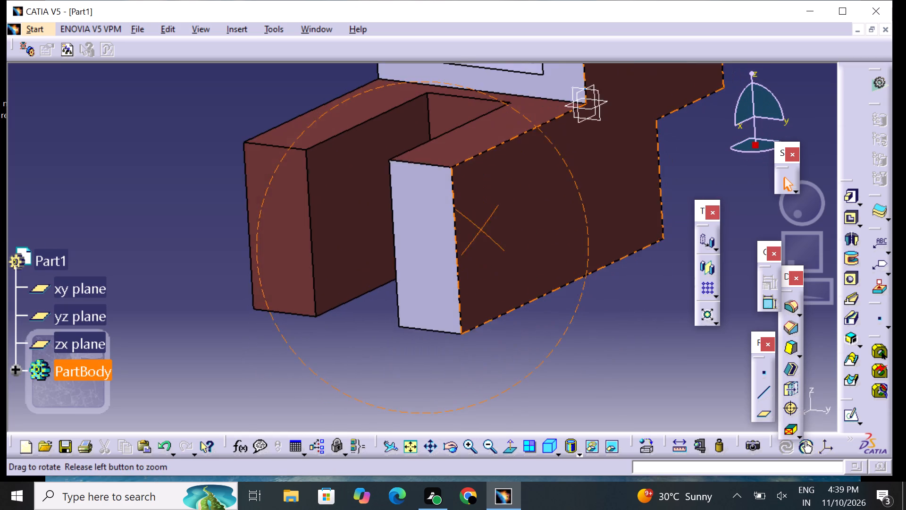
middle_drag(481, 228, 481, 227)
right_drag(481, 228, 481, 227)
click(441, 261)
right_click(441, 261)
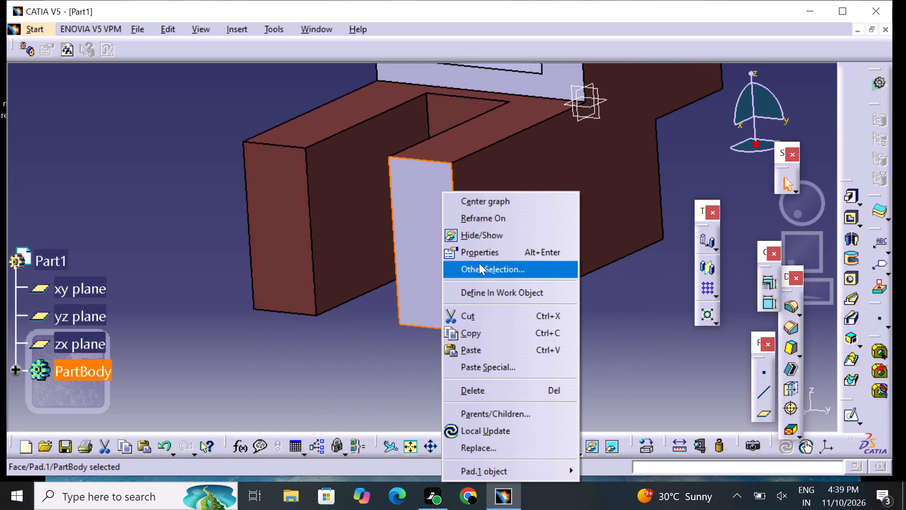
click(484, 259)
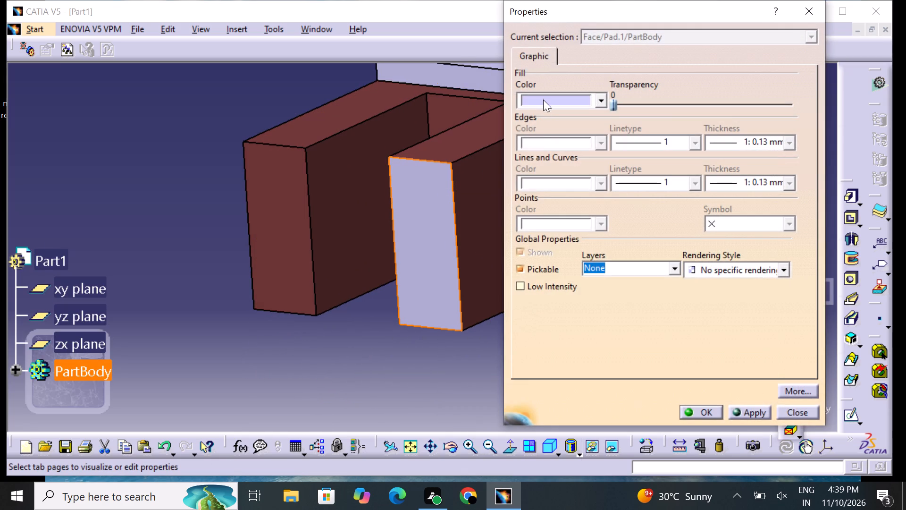
click(544, 97)
click(562, 301)
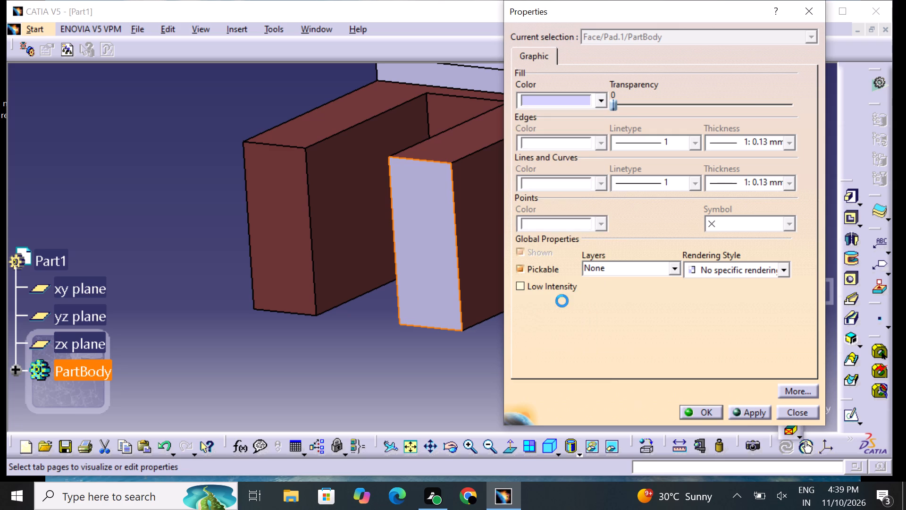
click(700, 408)
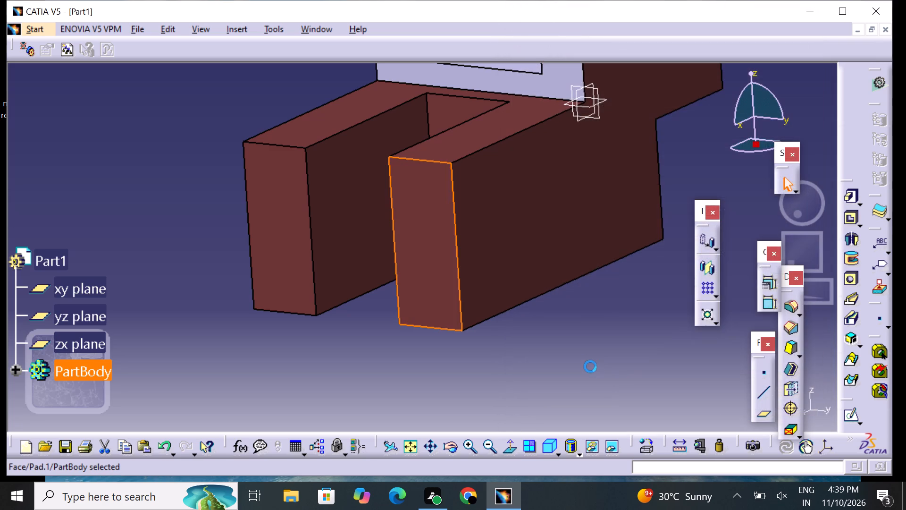
click(583, 363)
Apply the reddish brown fill to the U-shaped front face of the raised channel section.
middle_drag(523, 231, 485, 374)
middle_drag(522, 289, 563, 356)
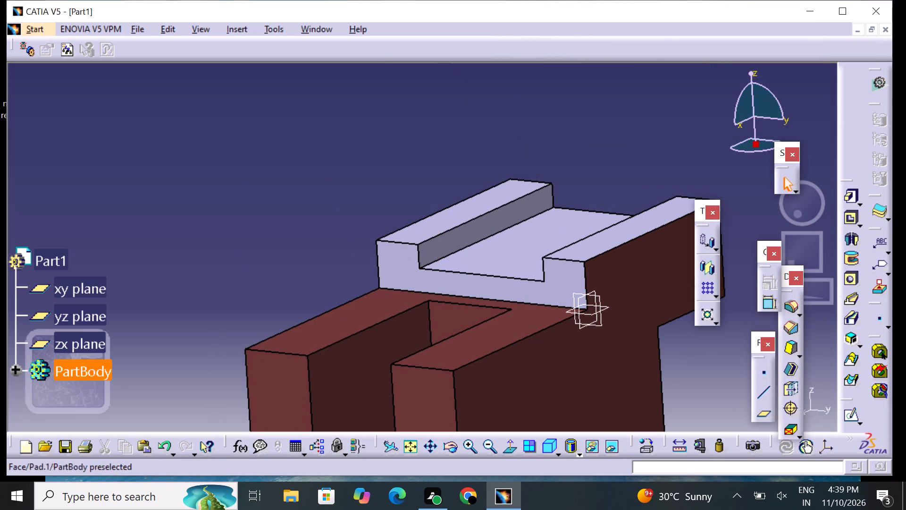
scroll(304, 247, up, 1)
middle_drag(304, 247, 320, 260)
right_drag(303, 248, 341, 258)
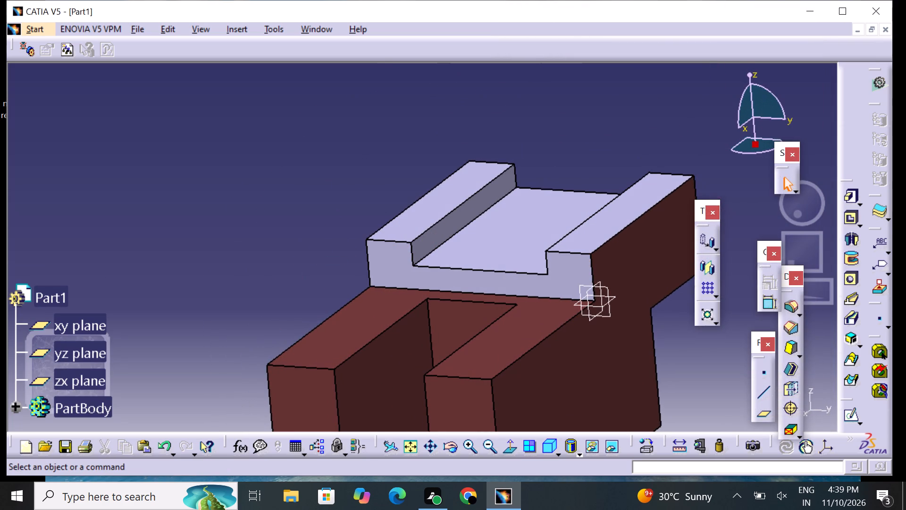
scroll(270, 231, down, 6)
middle_drag(265, 225, 297, 226)
right_drag(263, 236, 297, 226)
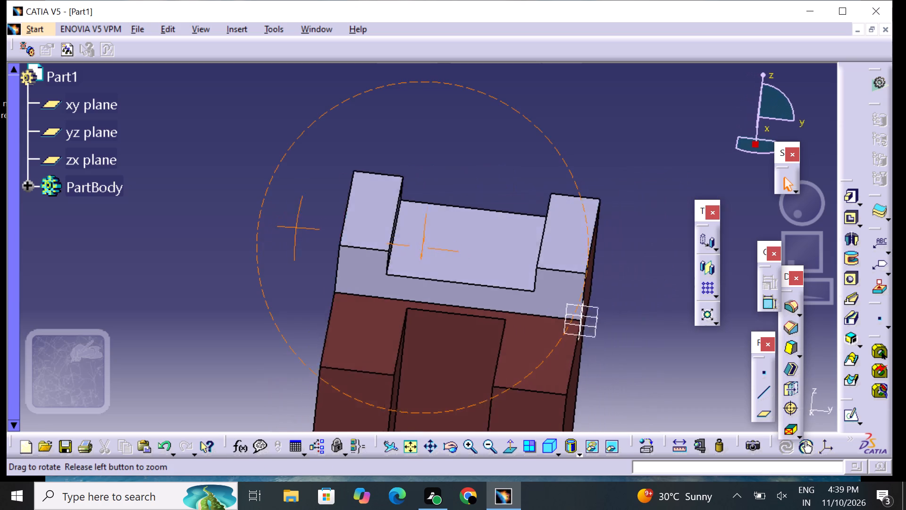
right_drag(297, 226, 312, 212)
middle_drag(297, 226, 318, 208)
click(409, 291)
right_click(410, 292)
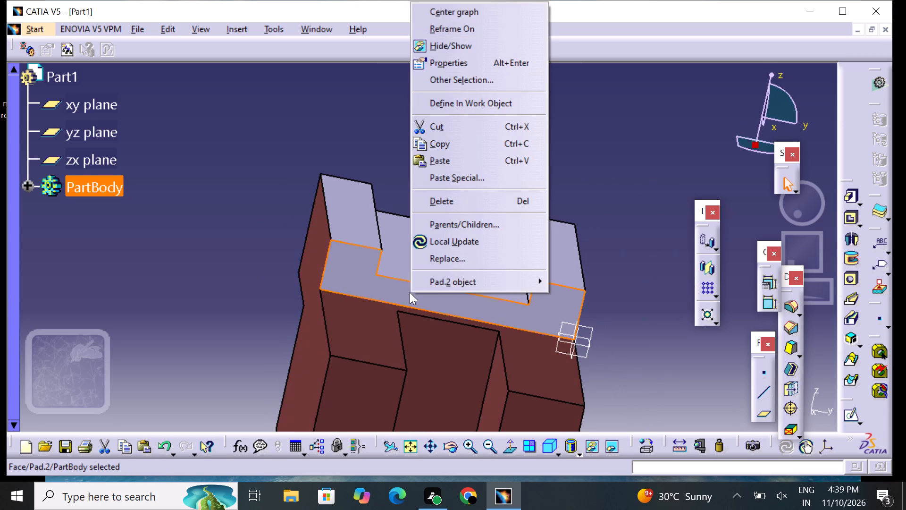
click(451, 66)
click(538, 94)
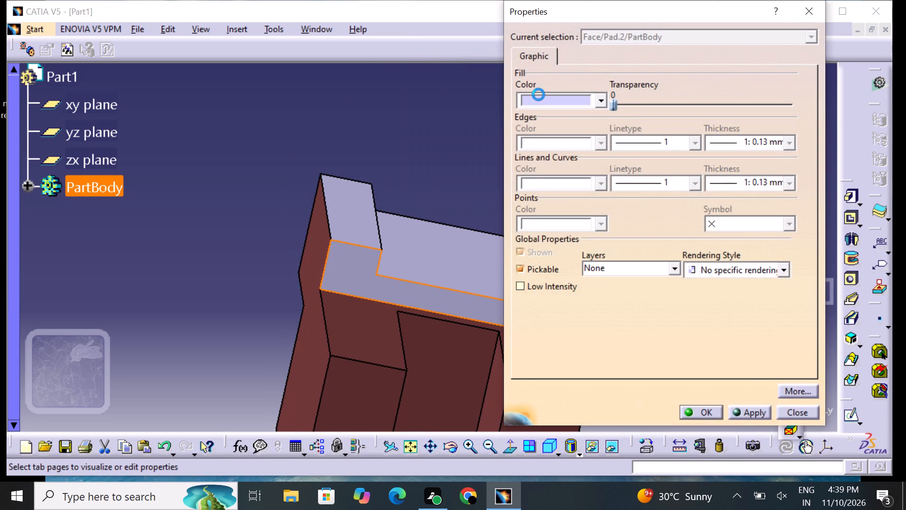
click(570, 305)
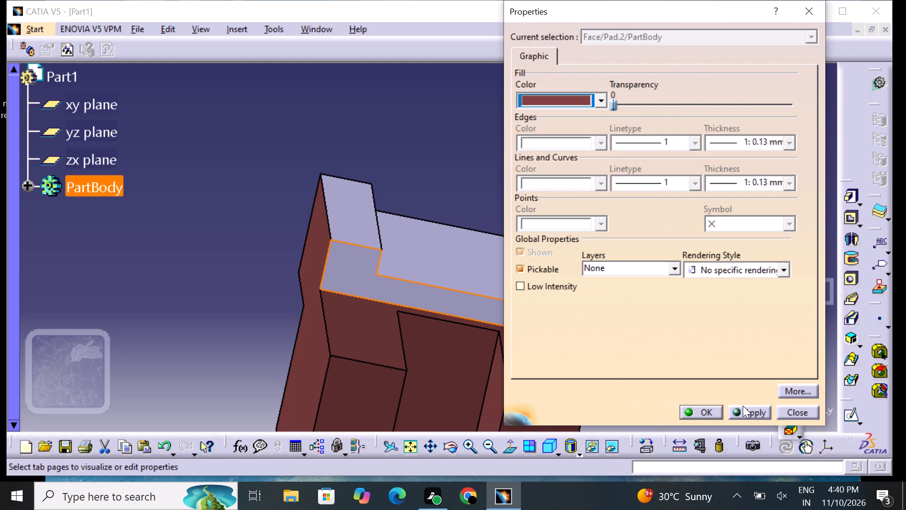
click(714, 410)
click(684, 383)
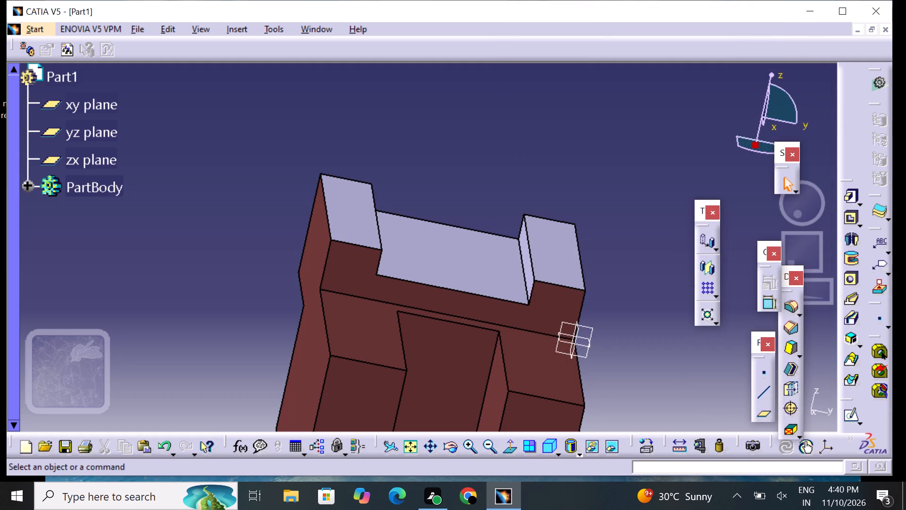
Apply the reddish brown fill to the floor face of the U-channel.
middle_drag(654, 353, 405, 333)
right_drag(654, 352, 405, 333)
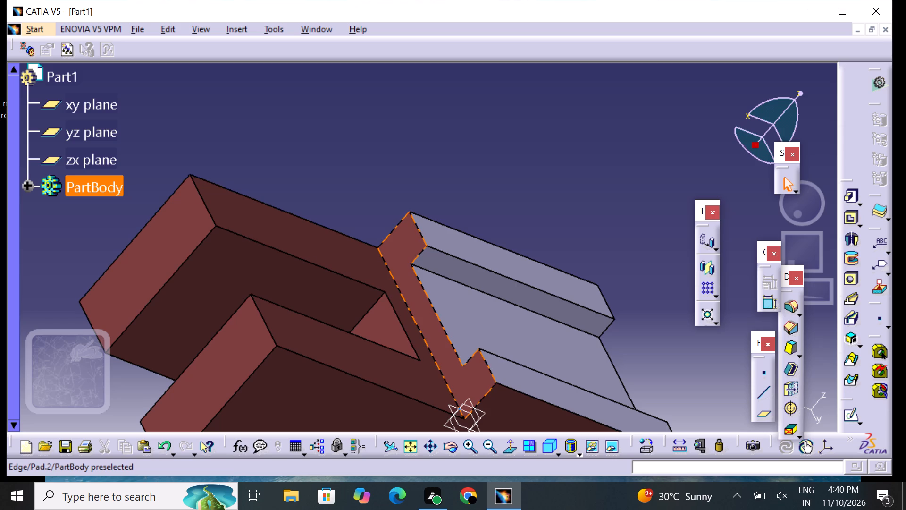
click(483, 314)
right_click(483, 314)
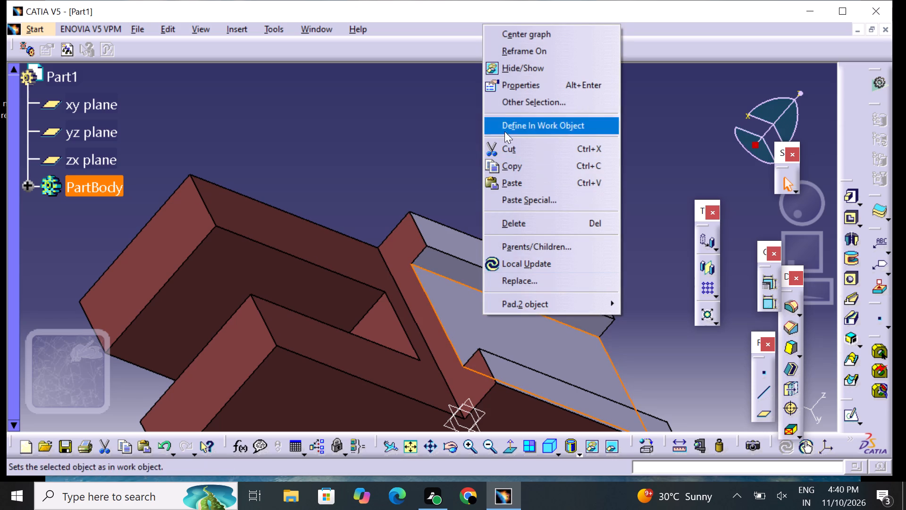
click(515, 88)
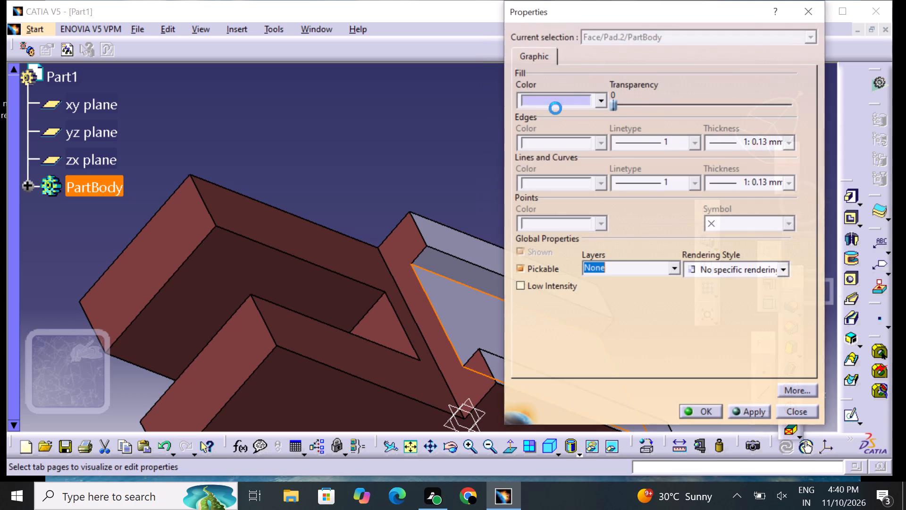
click(565, 104)
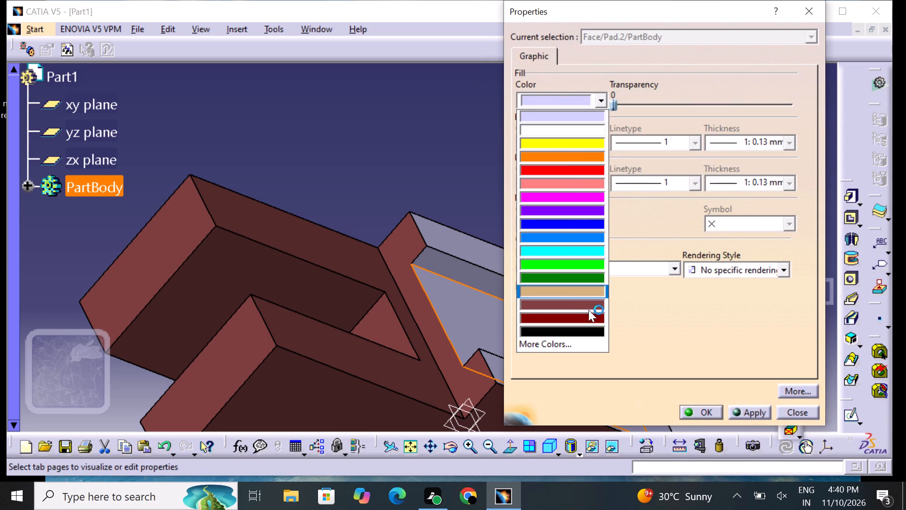
click(585, 306)
click(705, 401)
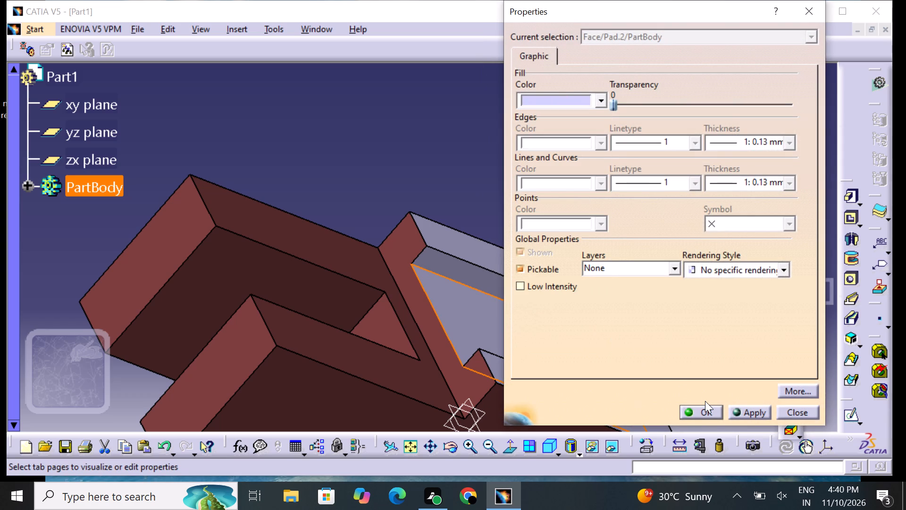
click(717, 413)
click(441, 195)
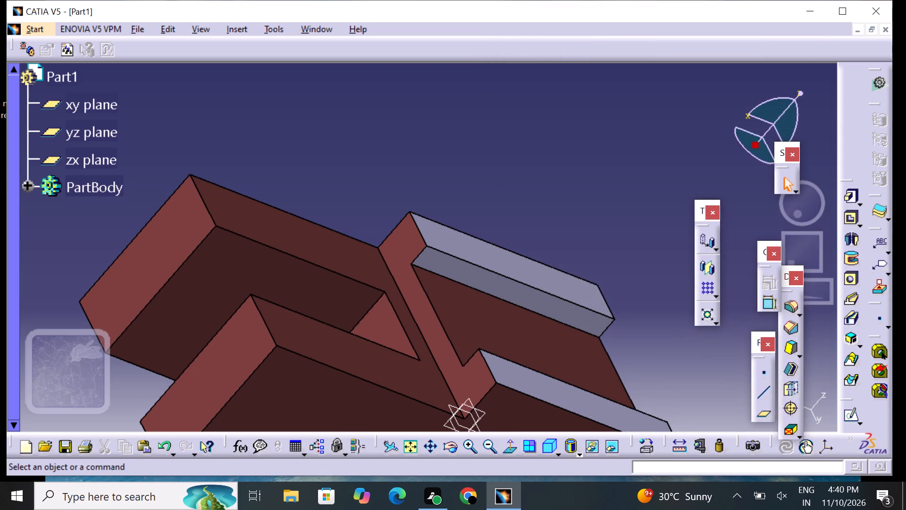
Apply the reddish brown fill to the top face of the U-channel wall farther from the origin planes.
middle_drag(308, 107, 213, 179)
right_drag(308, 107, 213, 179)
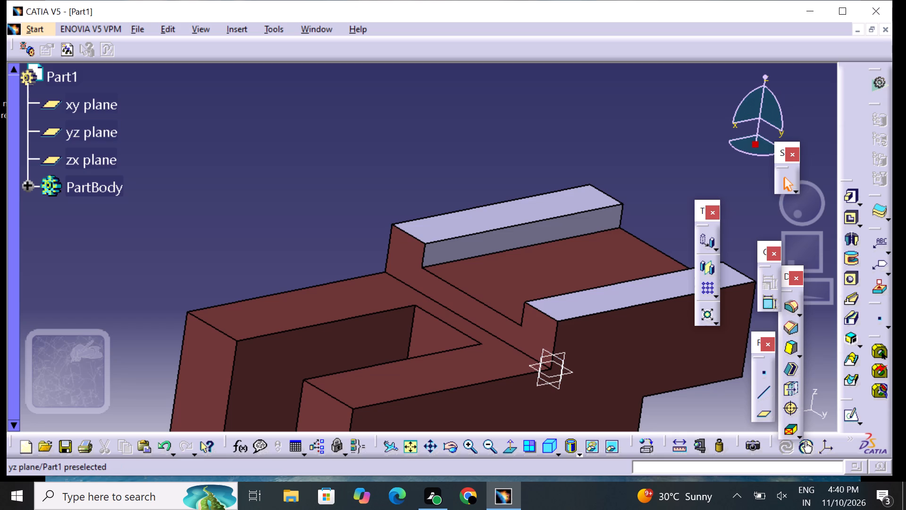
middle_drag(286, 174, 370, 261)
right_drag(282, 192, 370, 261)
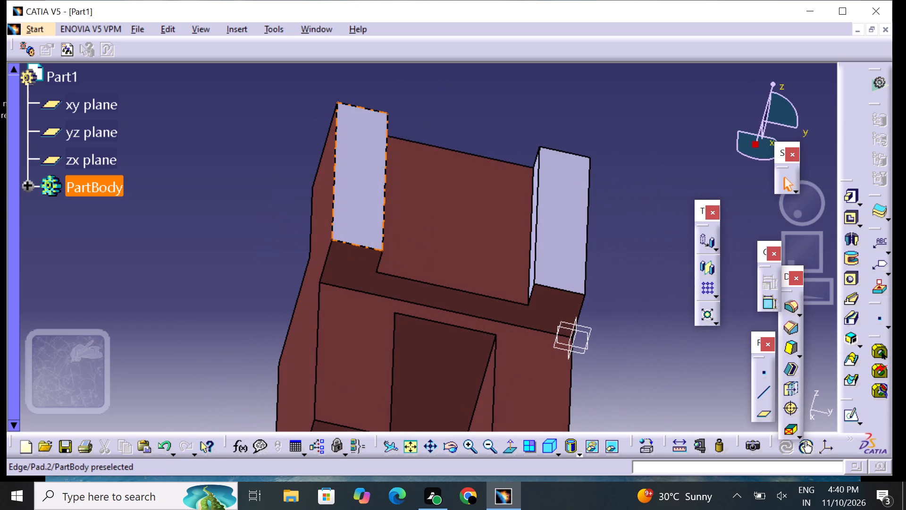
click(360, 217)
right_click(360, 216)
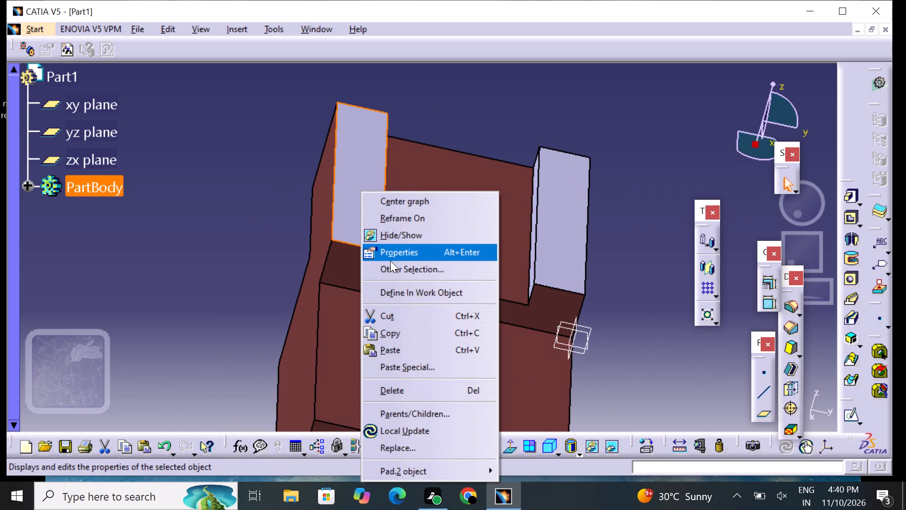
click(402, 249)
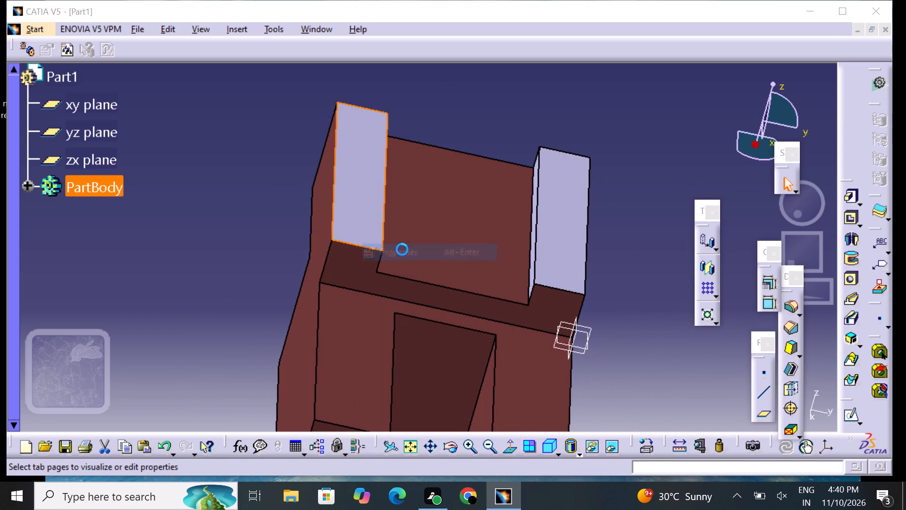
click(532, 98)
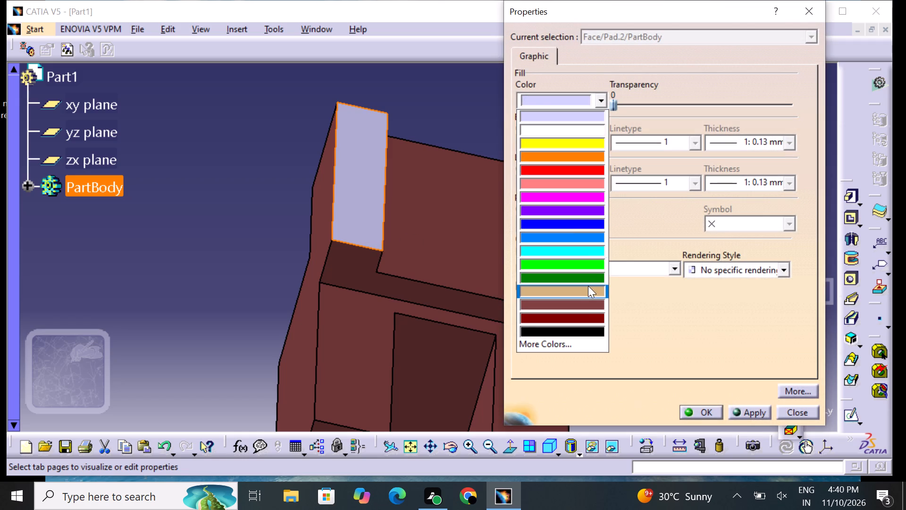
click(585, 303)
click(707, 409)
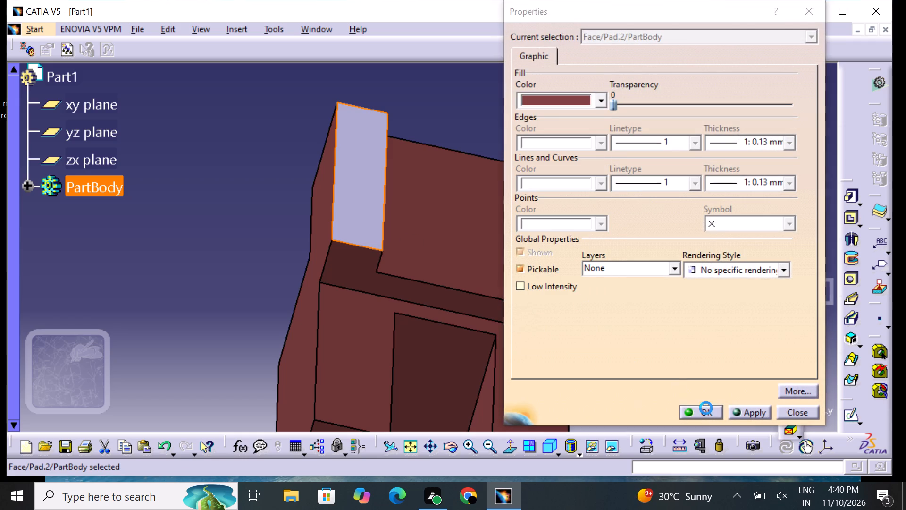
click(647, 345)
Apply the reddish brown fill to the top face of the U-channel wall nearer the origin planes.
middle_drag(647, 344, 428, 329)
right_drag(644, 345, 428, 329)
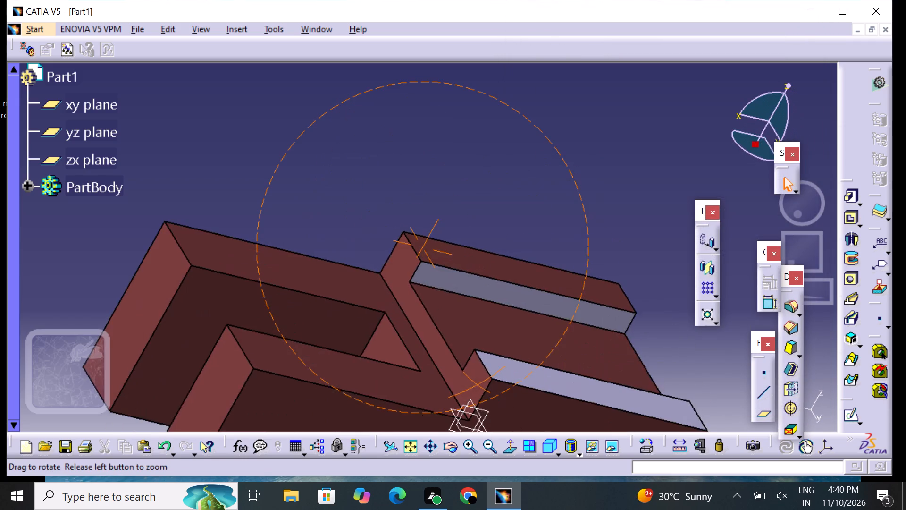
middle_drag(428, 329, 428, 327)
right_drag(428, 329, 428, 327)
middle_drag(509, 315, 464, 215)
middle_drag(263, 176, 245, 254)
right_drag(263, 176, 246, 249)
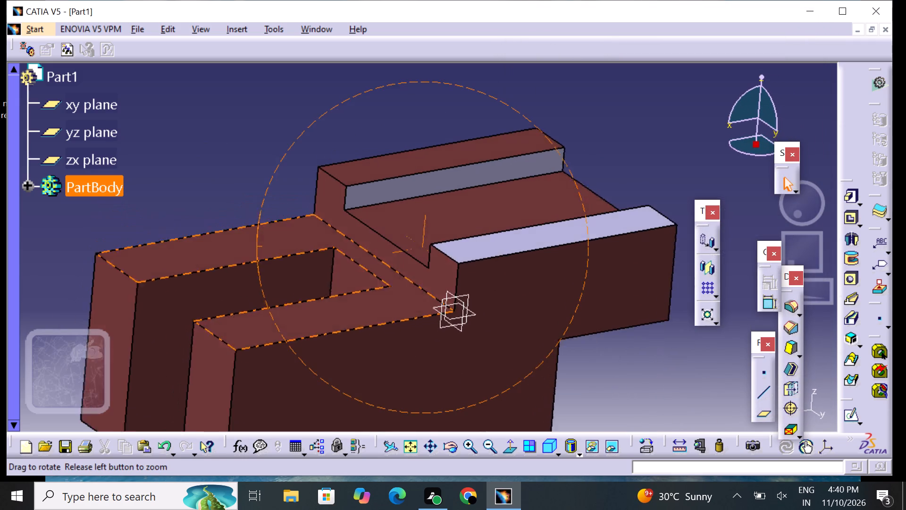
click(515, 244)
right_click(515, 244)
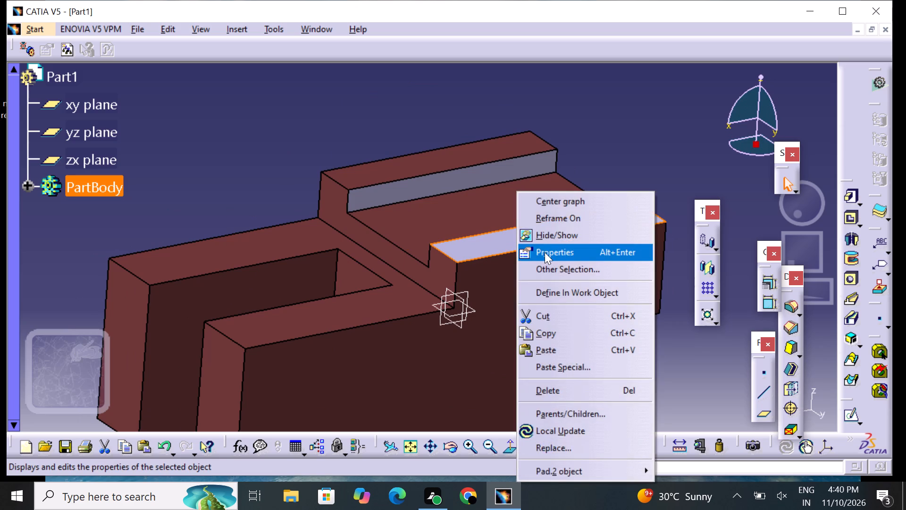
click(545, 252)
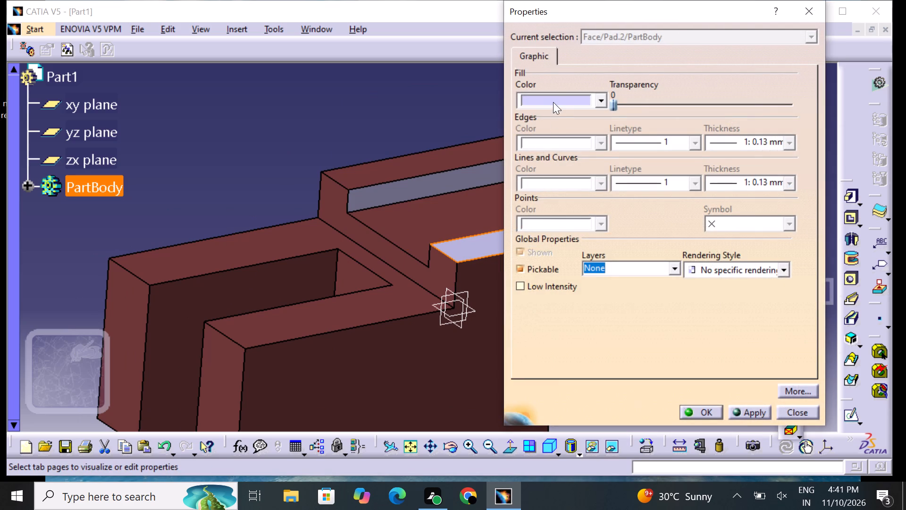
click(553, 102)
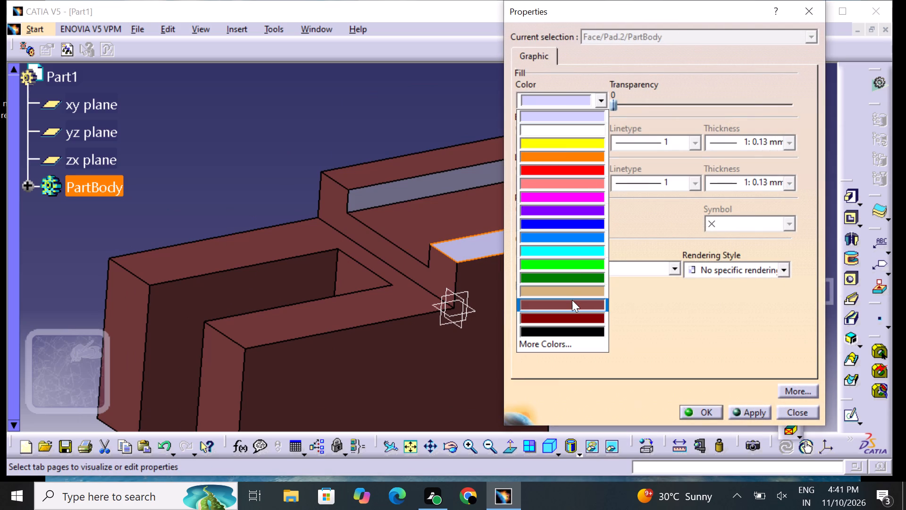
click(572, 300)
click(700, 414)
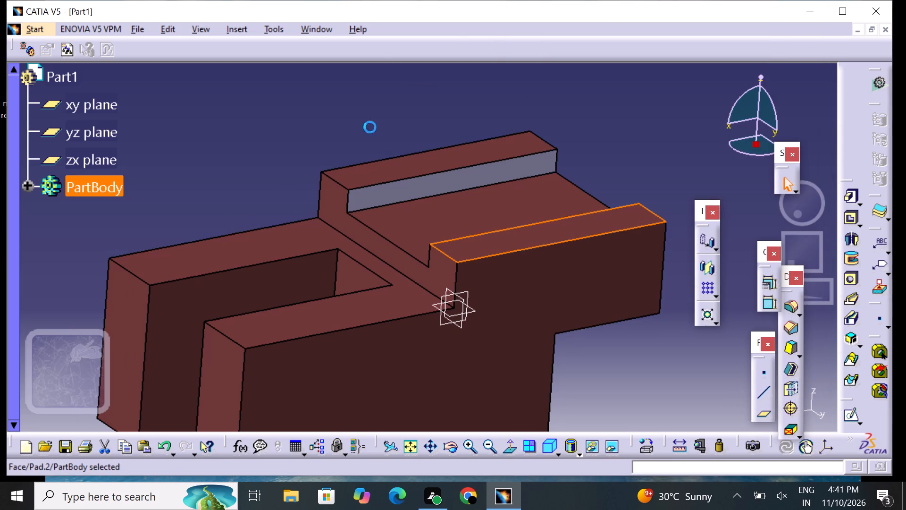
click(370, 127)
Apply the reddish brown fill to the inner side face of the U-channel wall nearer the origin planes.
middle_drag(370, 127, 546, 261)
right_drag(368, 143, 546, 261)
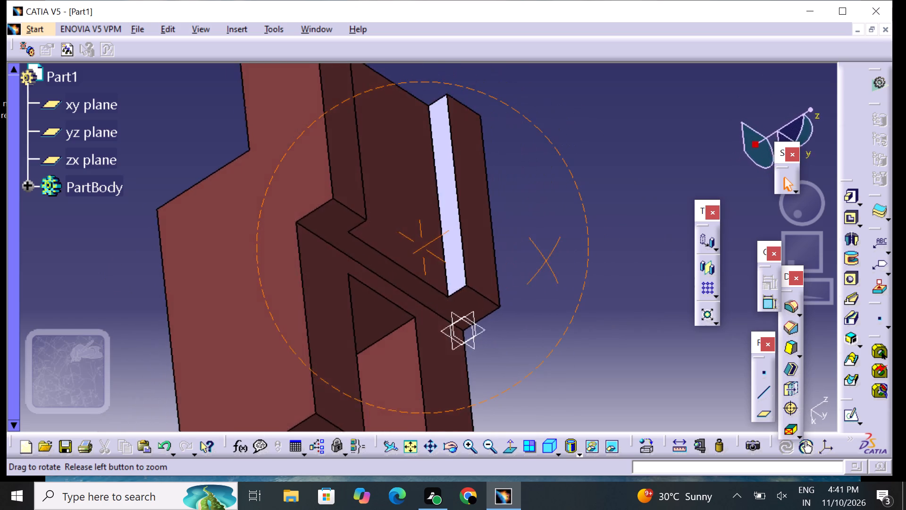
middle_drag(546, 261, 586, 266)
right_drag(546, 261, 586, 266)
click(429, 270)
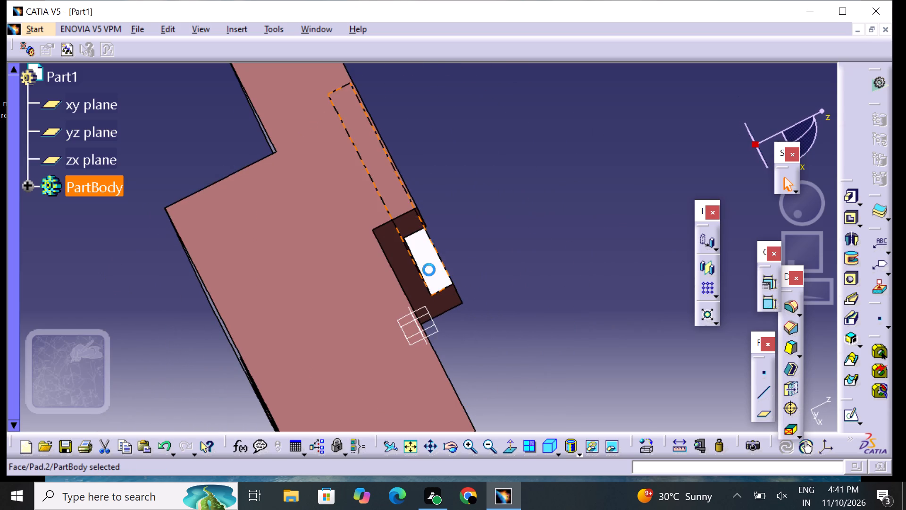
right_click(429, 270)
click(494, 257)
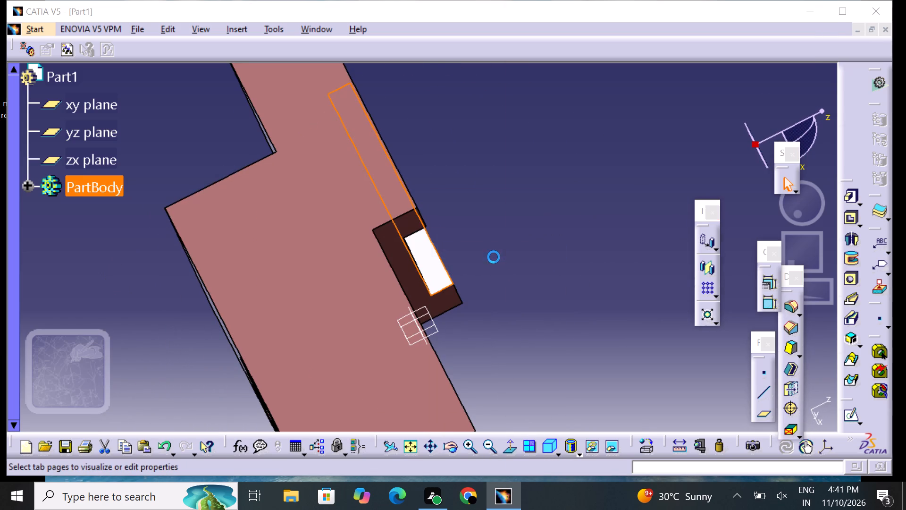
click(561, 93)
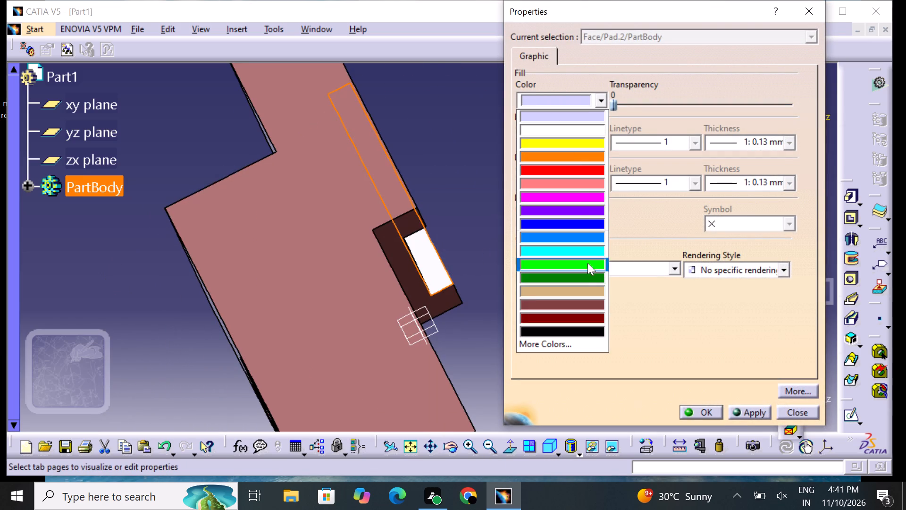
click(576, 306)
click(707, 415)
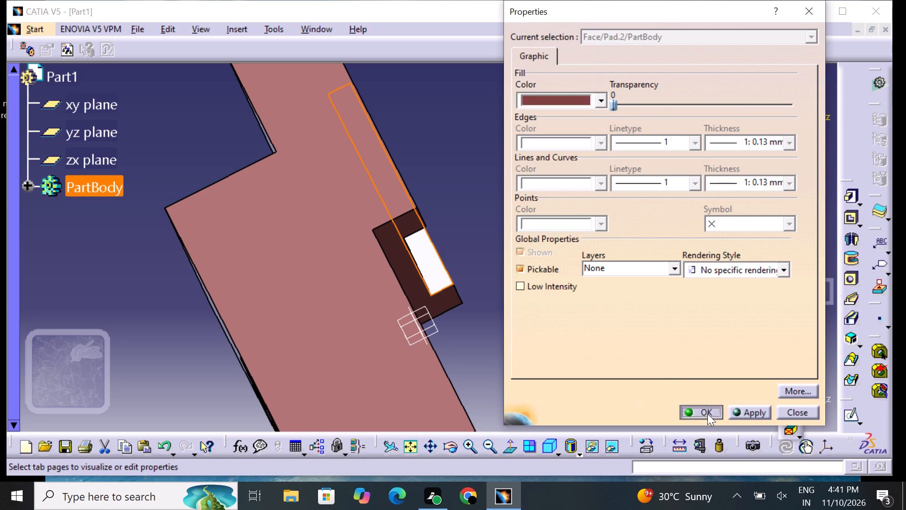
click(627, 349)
Apply the tan fill to the inner side face of the U-channel wall farther from the origin planes.
middle_drag(616, 332, 399, 273)
right_drag(598, 332, 399, 273)
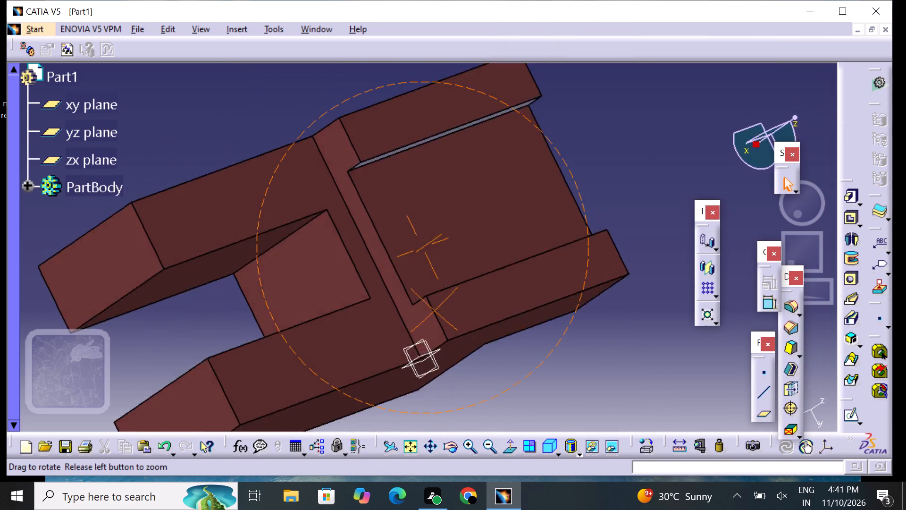
middle_drag(399, 273, 396, 186)
right_drag(399, 273, 396, 186)
middle_drag(486, 345, 411, 256)
right_drag(478, 330, 411, 256)
click(469, 237)
right_click(469, 237)
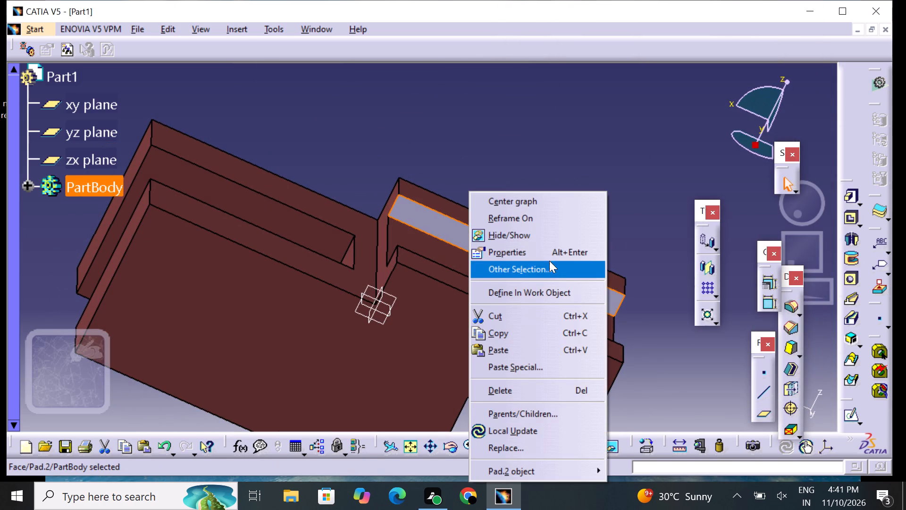
click(544, 255)
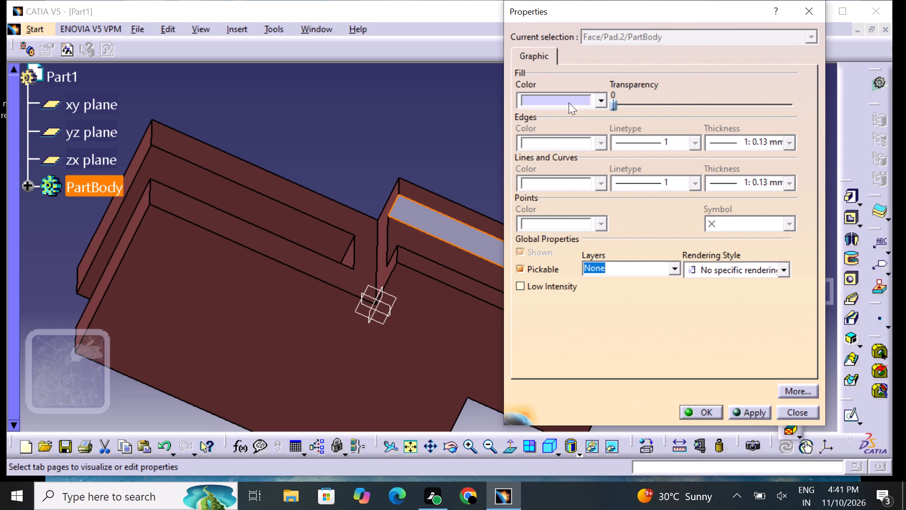
click(562, 98)
click(565, 298)
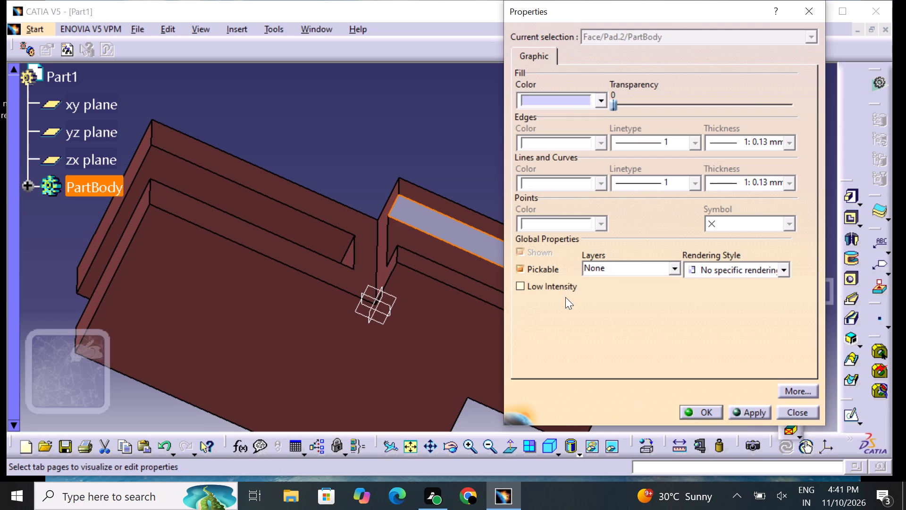
click(709, 416)
click(372, 129)
Apply the tan fill to the inner side face of the U-channel wall nearer the origin planes.
middle_drag(306, 116, 270, 207)
right_drag(306, 118, 270, 208)
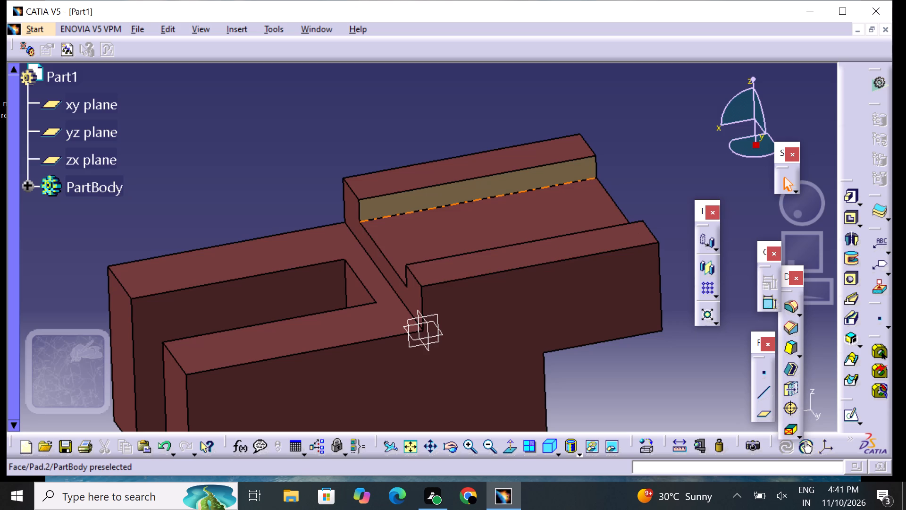
middle_drag(247, 185, 480, 257)
right_drag(245, 191, 480, 257)
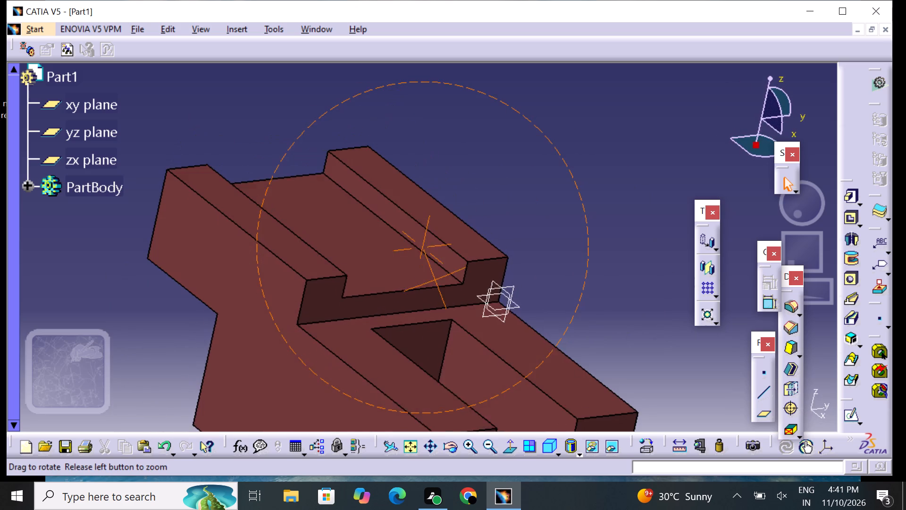
middle_drag(480, 257, 482, 253)
right_drag(480, 257, 482, 253)
click(448, 260)
right_click(448, 260)
click(479, 253)
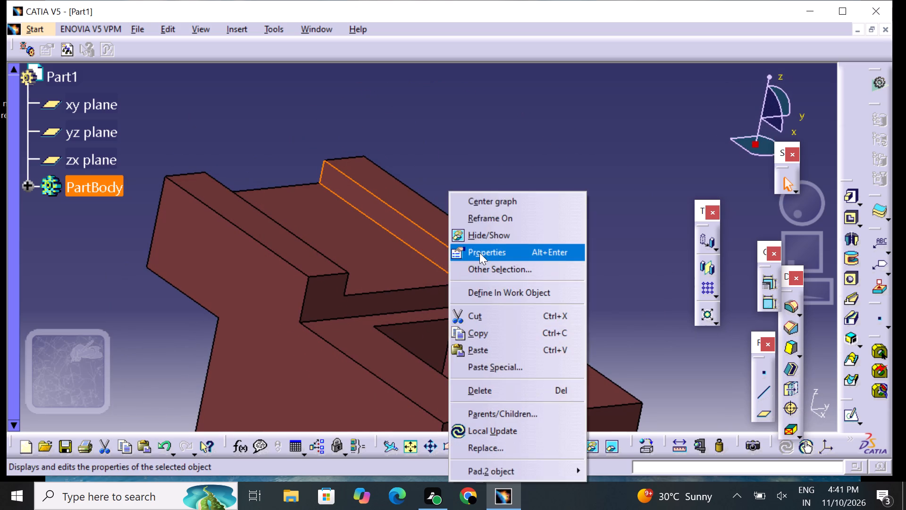
click(558, 101)
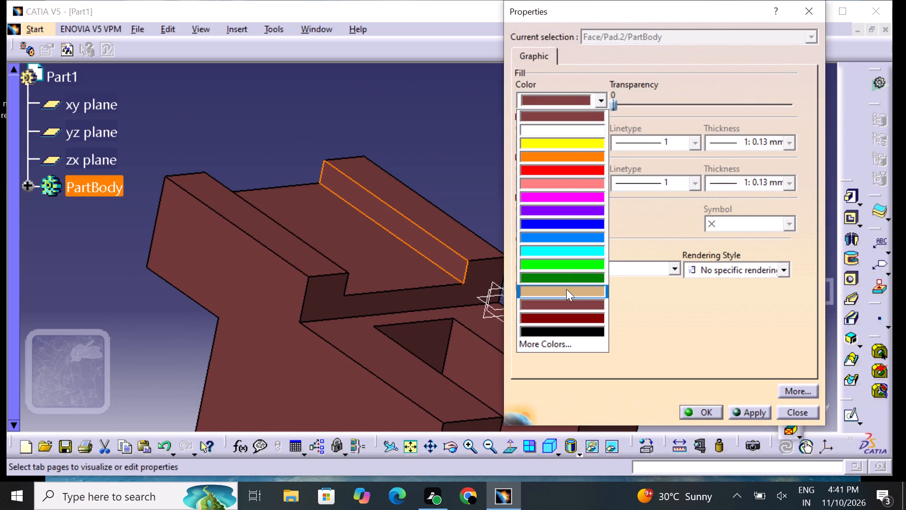
click(565, 291)
click(708, 408)
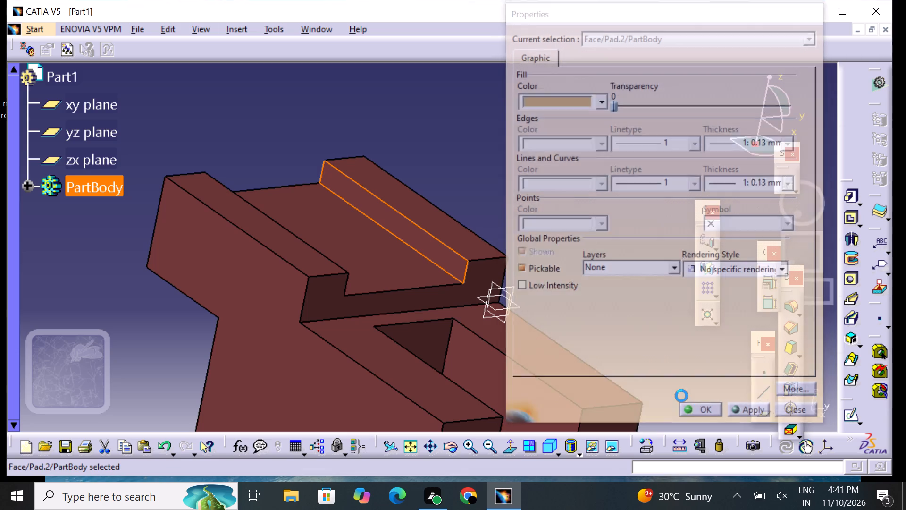
click(611, 322)
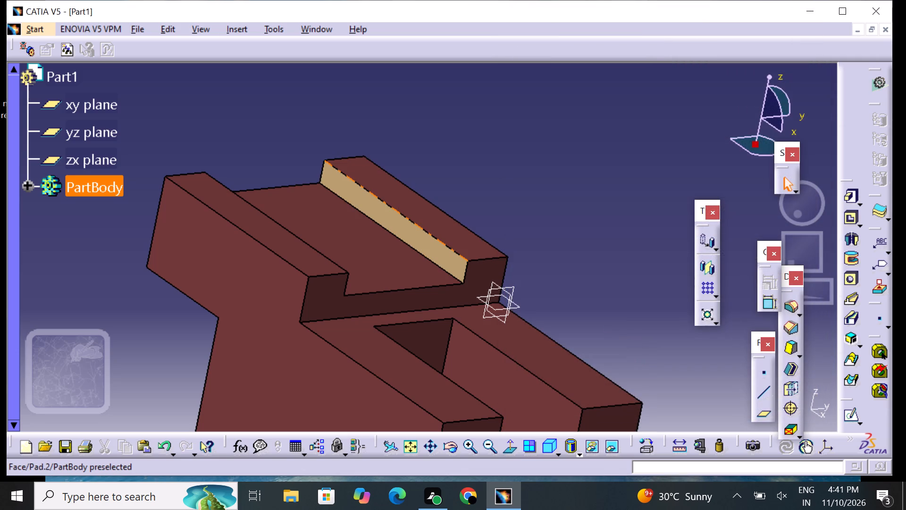
Apply the tan fill to the top face of the U-channel wall nearer the origin planes.
click(449, 238)
right_click(456, 235)
click(523, 257)
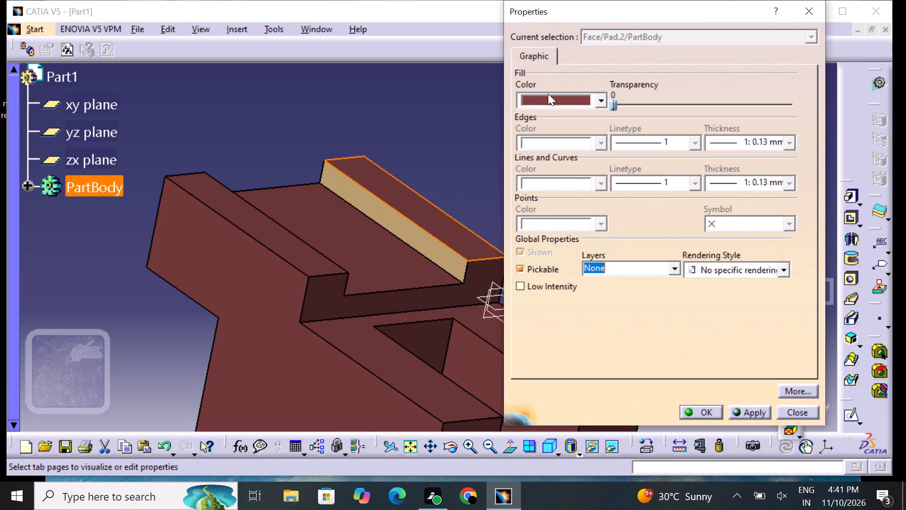
click(548, 97)
click(567, 290)
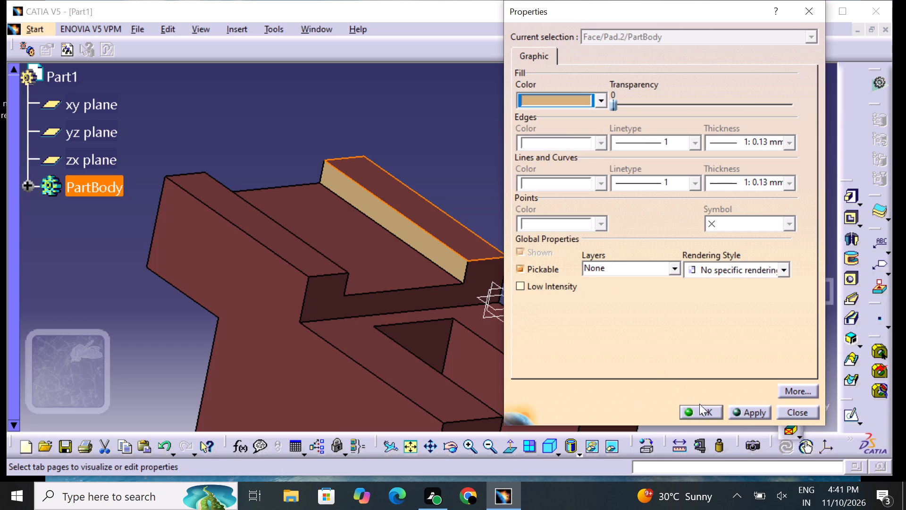
click(712, 409)
click(650, 338)
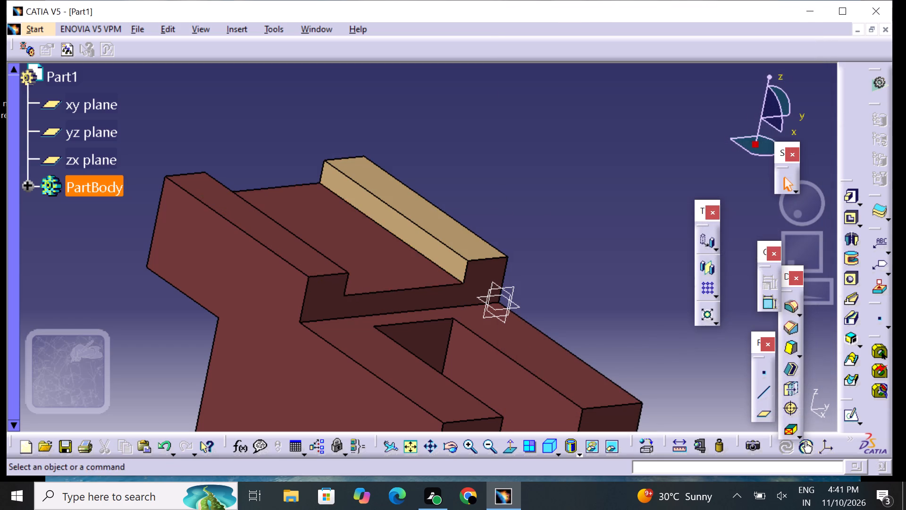
Apply the tan fill to the top face of the U-channel wall farther from the origin planes.
click(267, 238)
right_click(267, 238)
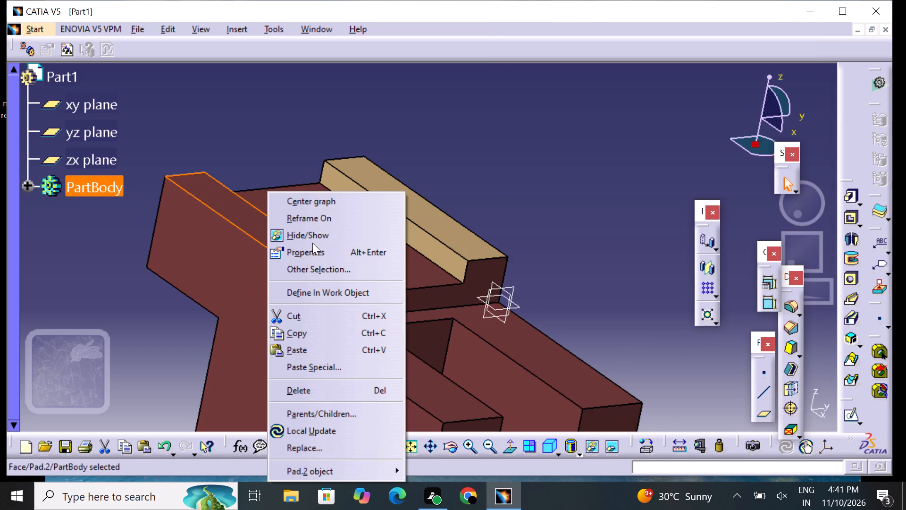
click(316, 255)
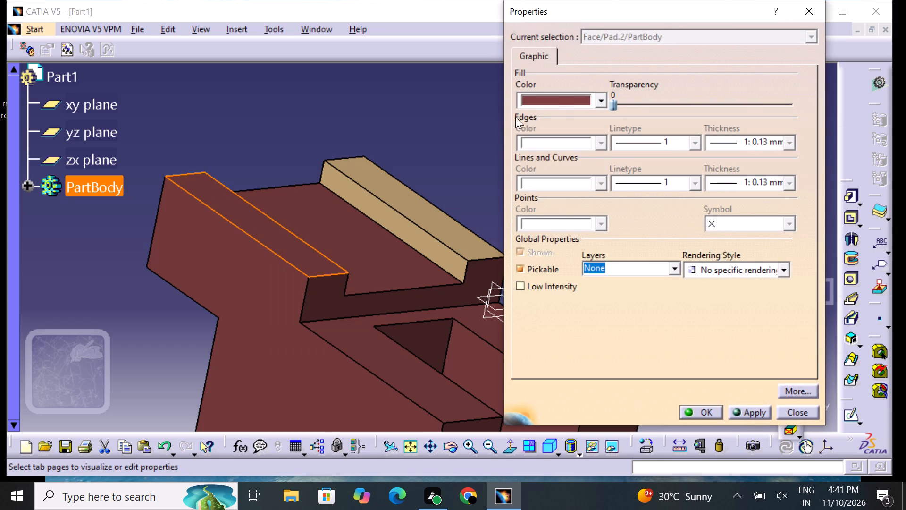
click(558, 102)
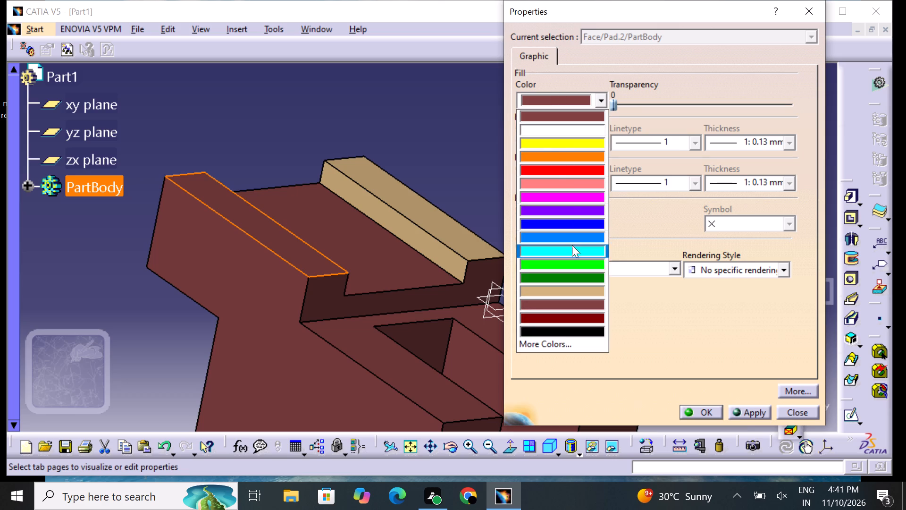
click(577, 289)
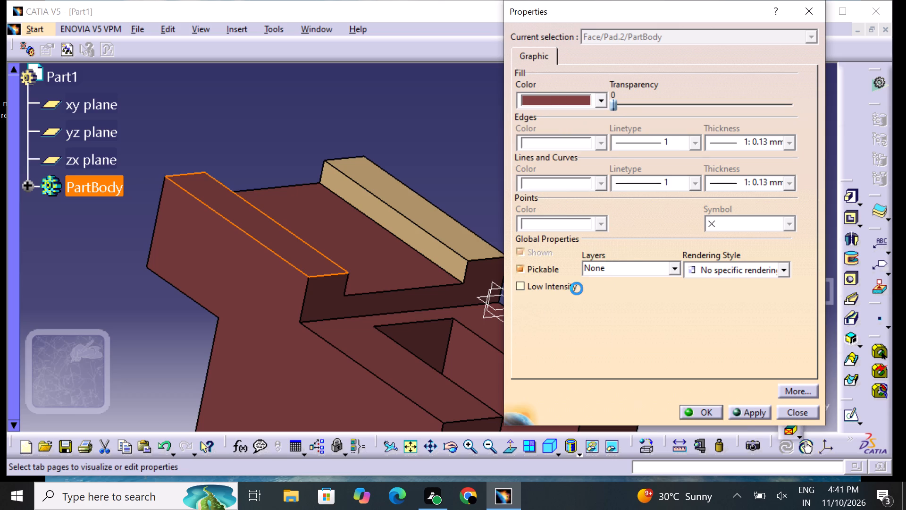
click(706, 418)
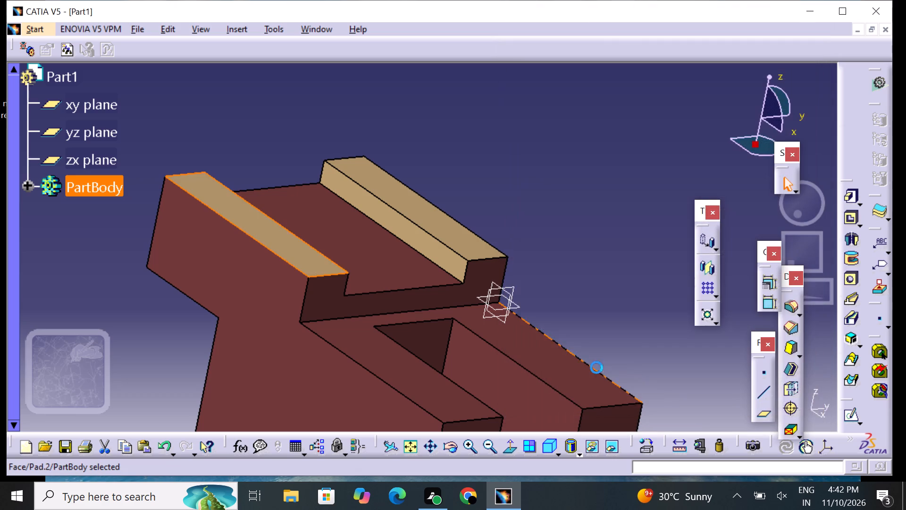
Apply the tan fill to the U-shaped end face of the channel above the slotted portion.
click(631, 260)
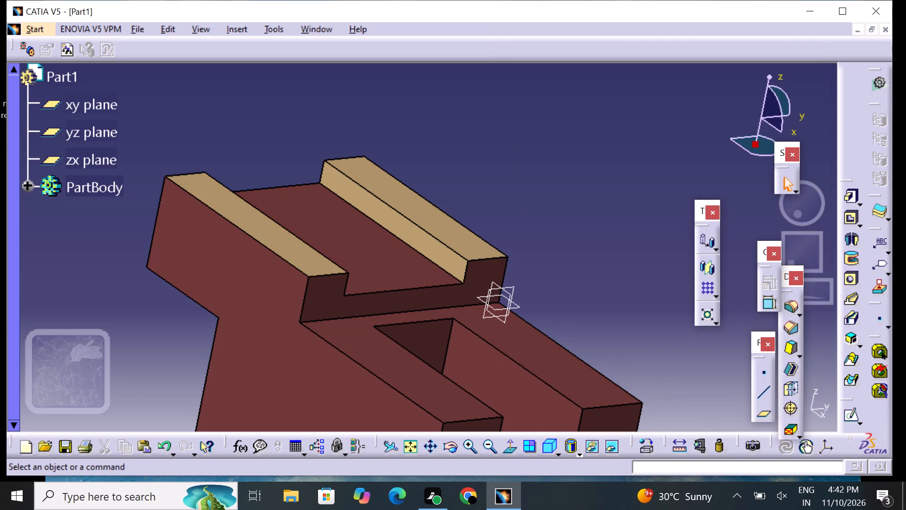
middle_drag(552, 245, 511, 209)
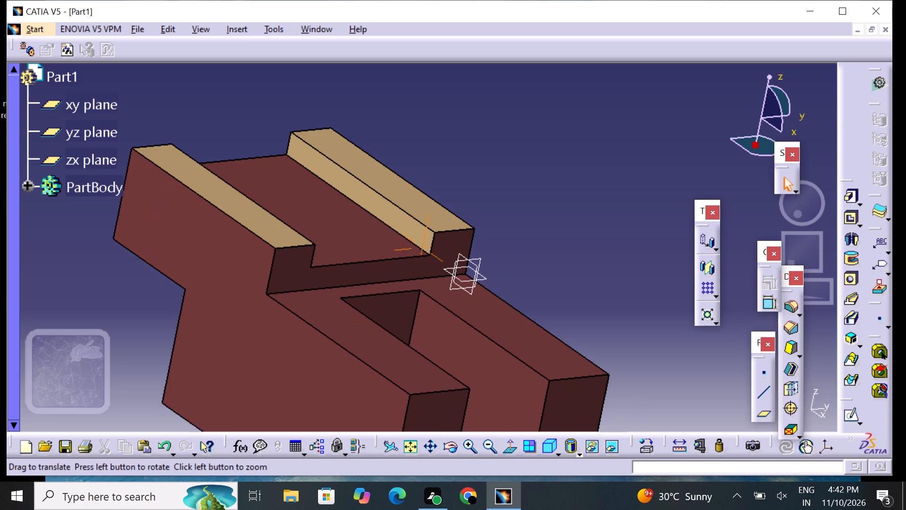
middle_drag(511, 209, 491, 186)
middle_drag(654, 335, 587, 285)
right_drag(646, 329, 574, 277)
middle_drag(597, 250, 565, 285)
right_drag(571, 281, 565, 285)
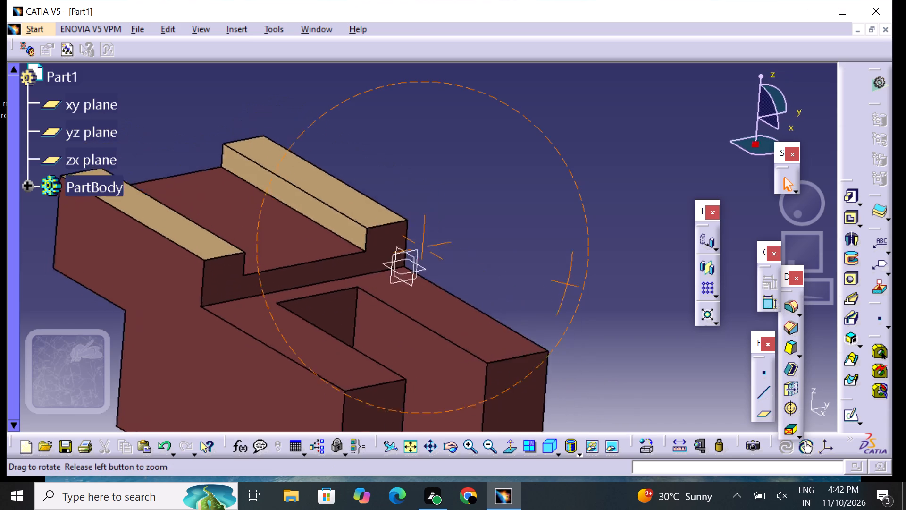
middle_drag(565, 285, 427, 288)
right_drag(565, 285, 427, 288)
middle_drag(554, 236, 555, 236)
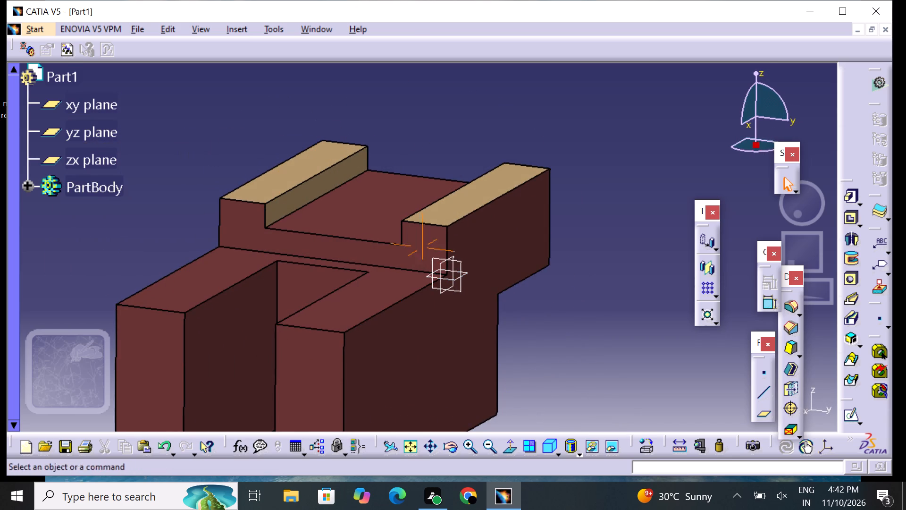
middle_drag(555, 236, 658, 170)
scroll(647, 175, up, 1)
click(445, 188)
right_click(445, 188)
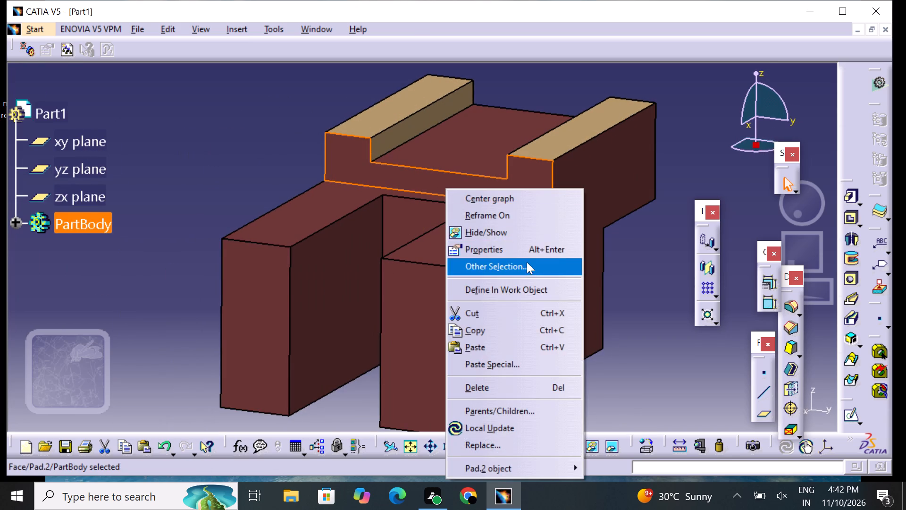
click(528, 256)
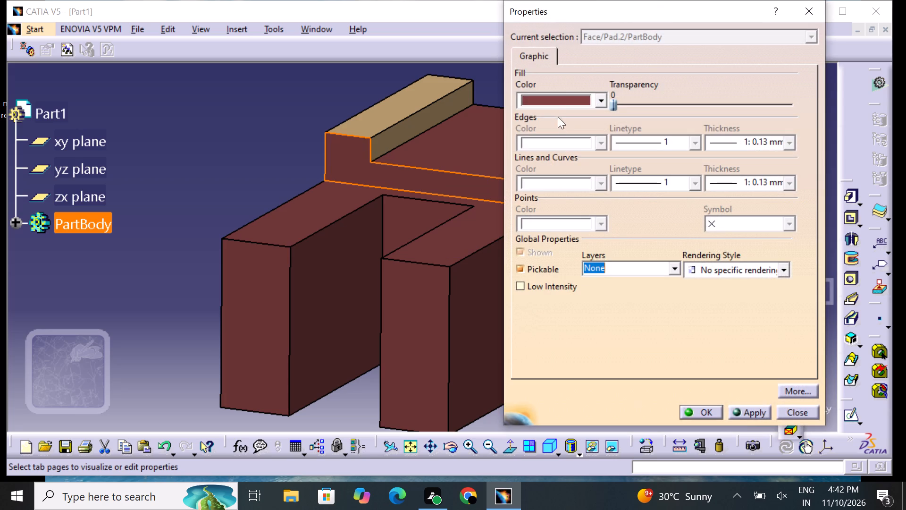
click(554, 96)
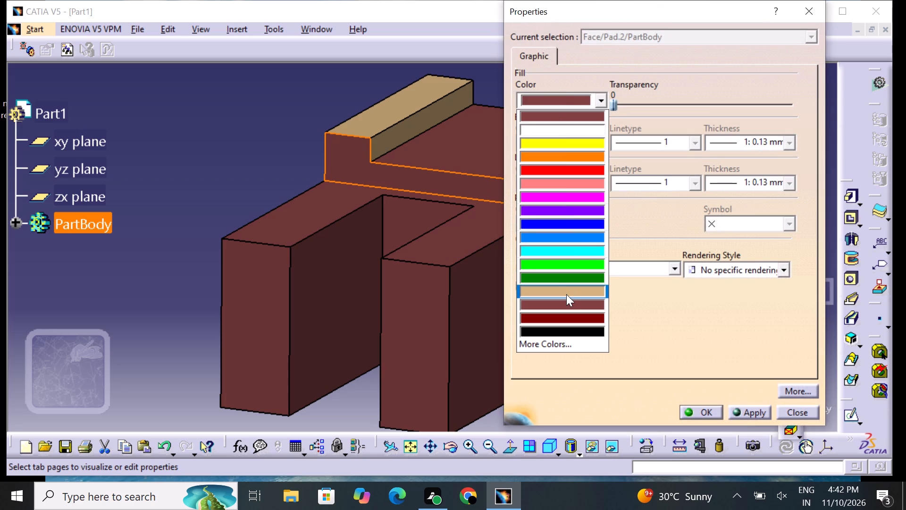
click(566, 294)
click(718, 409)
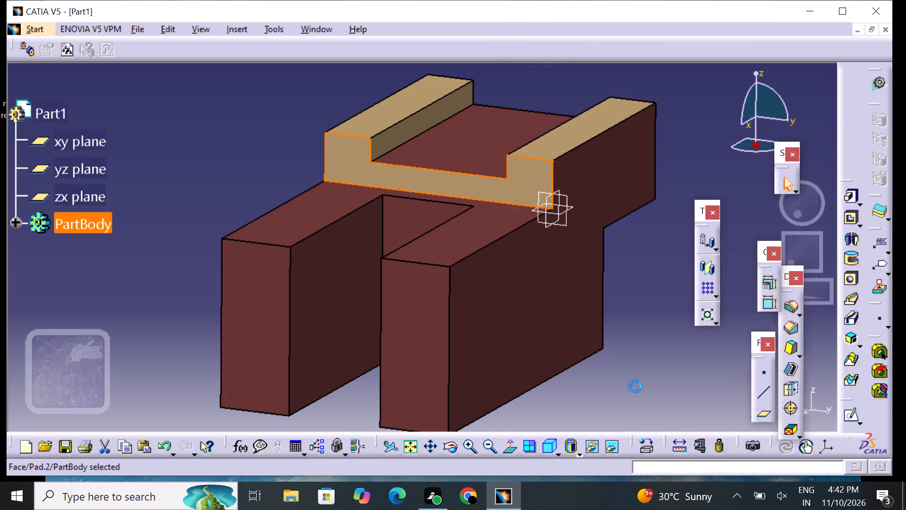
click(635, 386)
Apply the reddish brown fill to the bottom face of the slotted portion.
middle_drag(562, 371, 548, 296)
middle_drag(516, 357, 489, 306)
right_drag(516, 357, 489, 306)
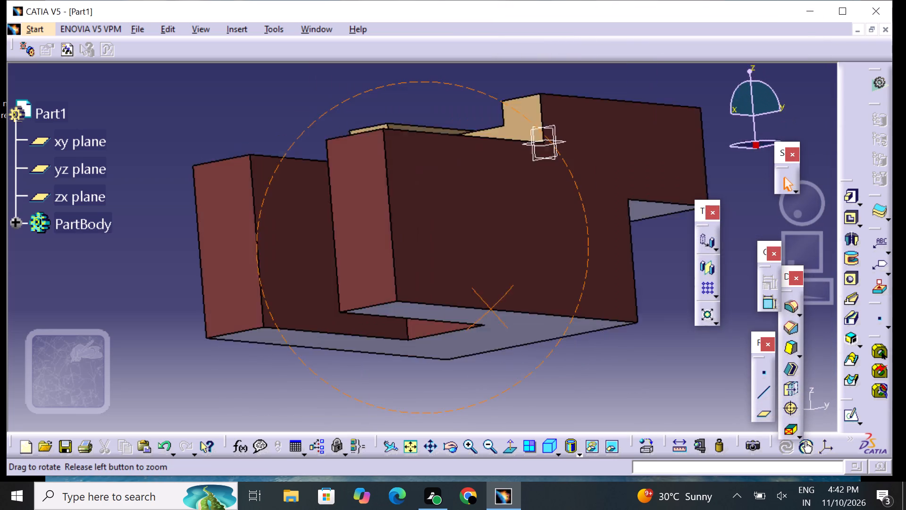
middle_drag(489, 306, 359, 116)
right_drag(489, 306, 357, 107)
middle_drag(552, 219, 540, 167)
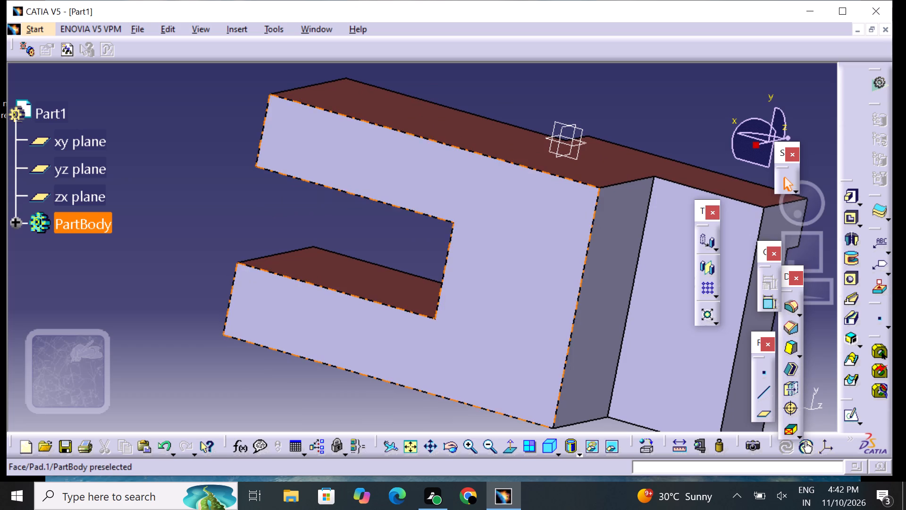
click(558, 265)
right_click(556, 266)
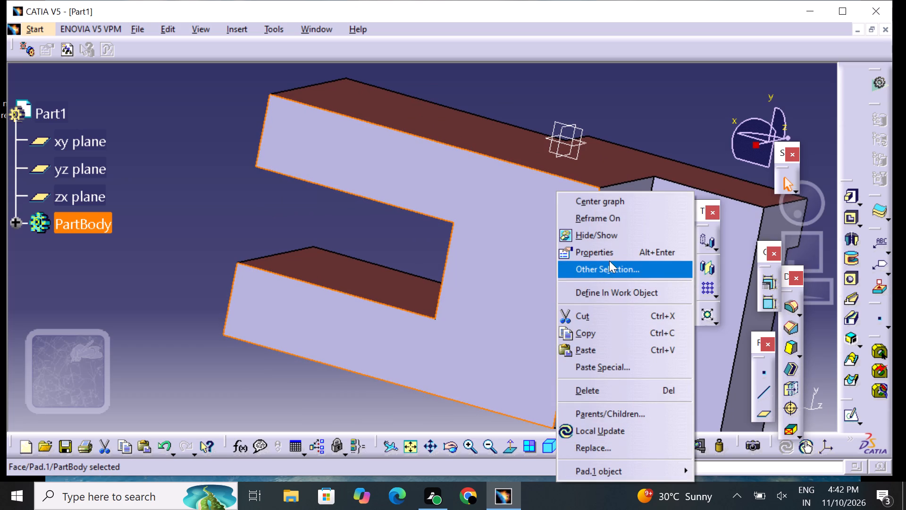
click(609, 260)
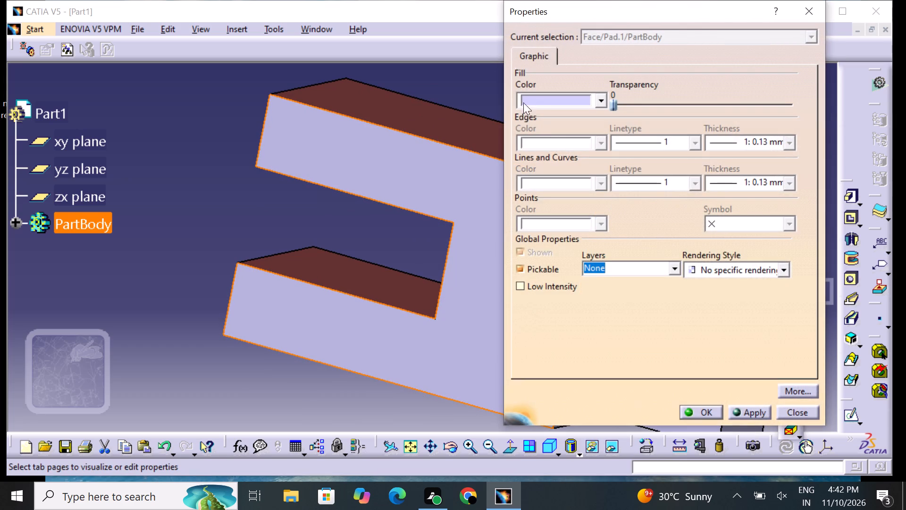
click(543, 102)
click(576, 307)
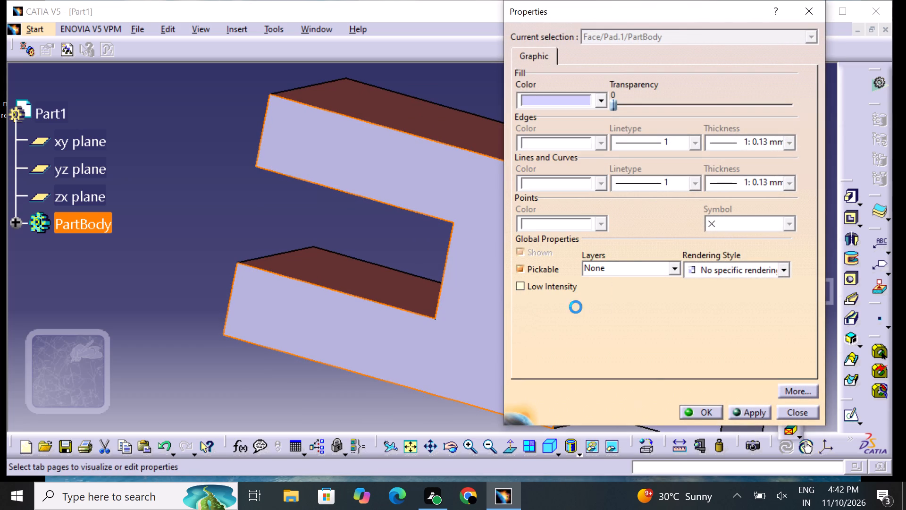
click(711, 408)
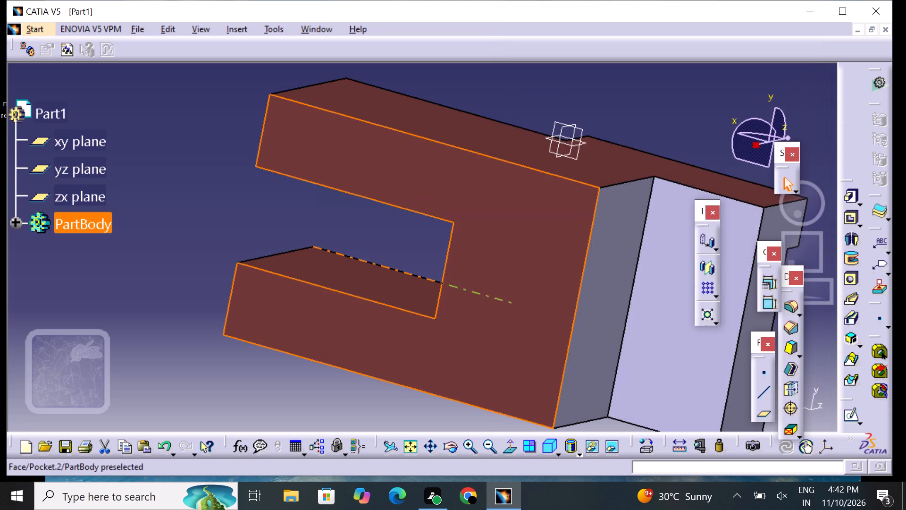
click(345, 241)
Apply the reddish brown fill to the vertical step face of the rear pocket, adjoining the block's bottom face.
middle_drag(240, 178, 186, 268)
right_drag(240, 178, 186, 268)
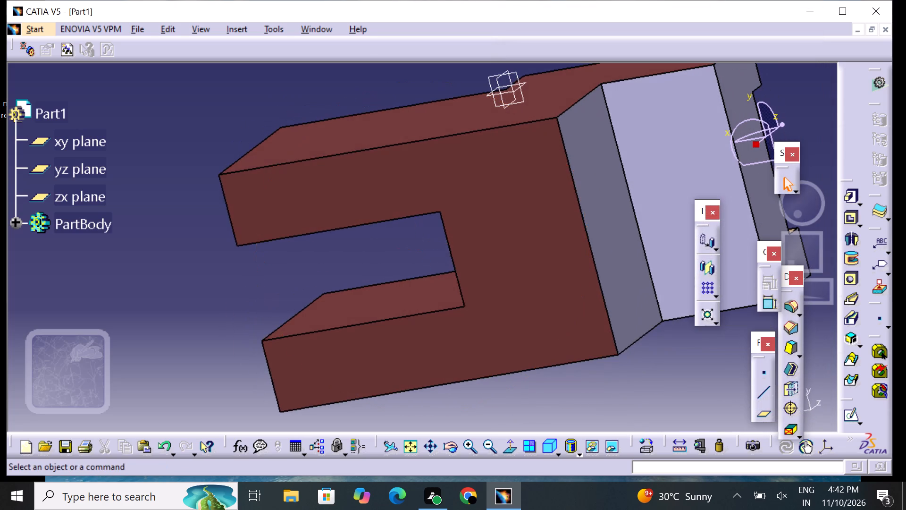
scroll(409, 192, up, 1)
middle_drag(410, 192, 215, 310)
click(399, 331)
right_click(399, 330)
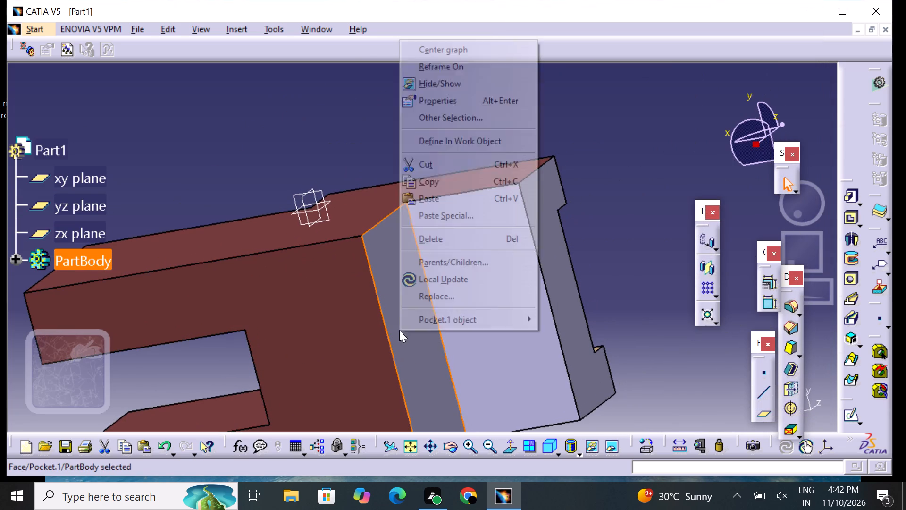
click(425, 102)
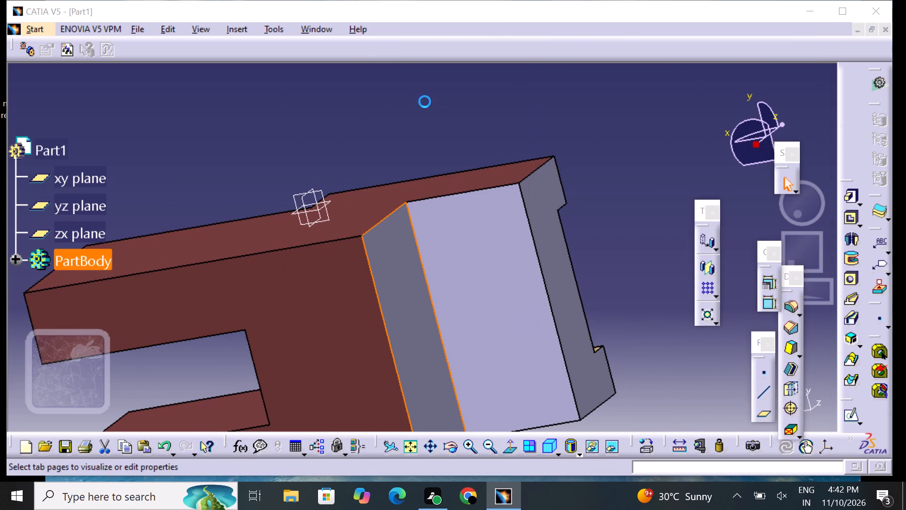
drag(553, 93, 553, 103)
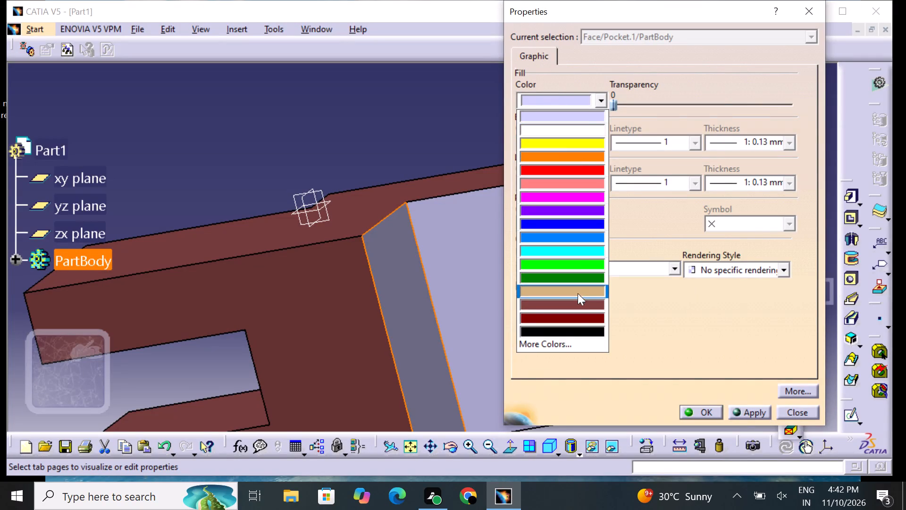
click(578, 304)
click(707, 413)
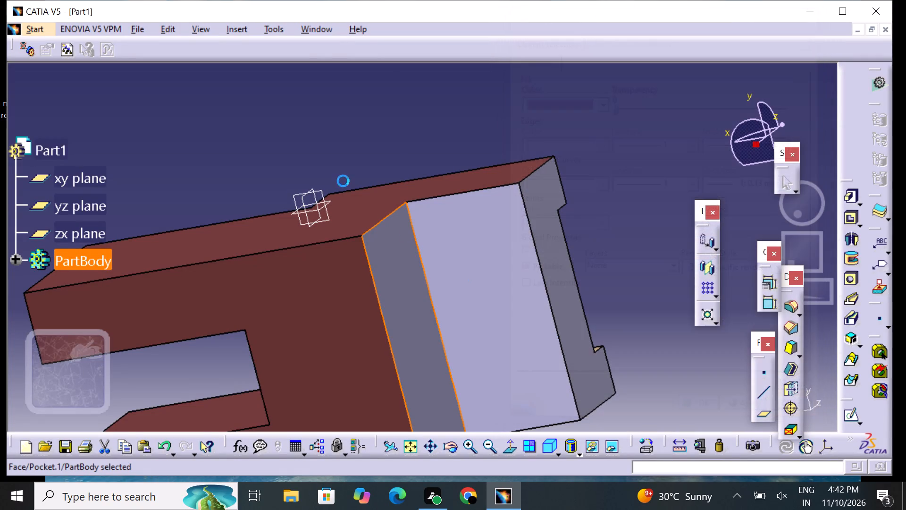
click(322, 168)
Apply the reddish brown fill to the underside of the overhanging channel section in the rear pocket.
middle_drag(583, 309, 584, 301)
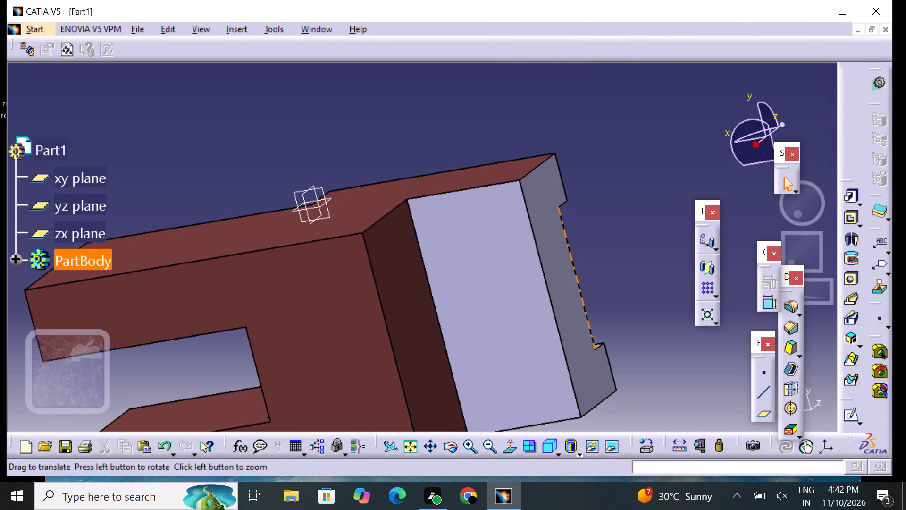
middle_drag(584, 301, 528, 209)
middle_drag(537, 310, 262, 352)
right_drag(537, 310, 262, 352)
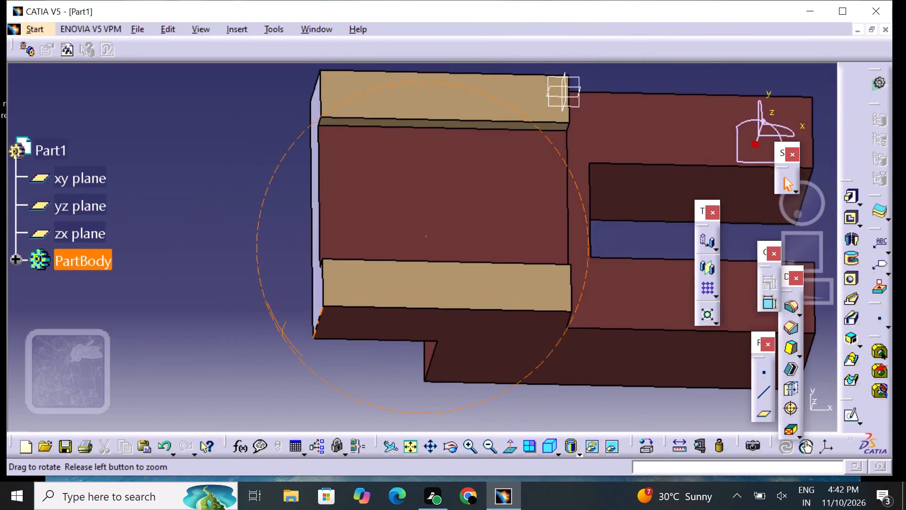
right_drag(262, 352, 475, 156)
middle_drag(262, 352, 475, 156)
click(442, 242)
right_click(442, 242)
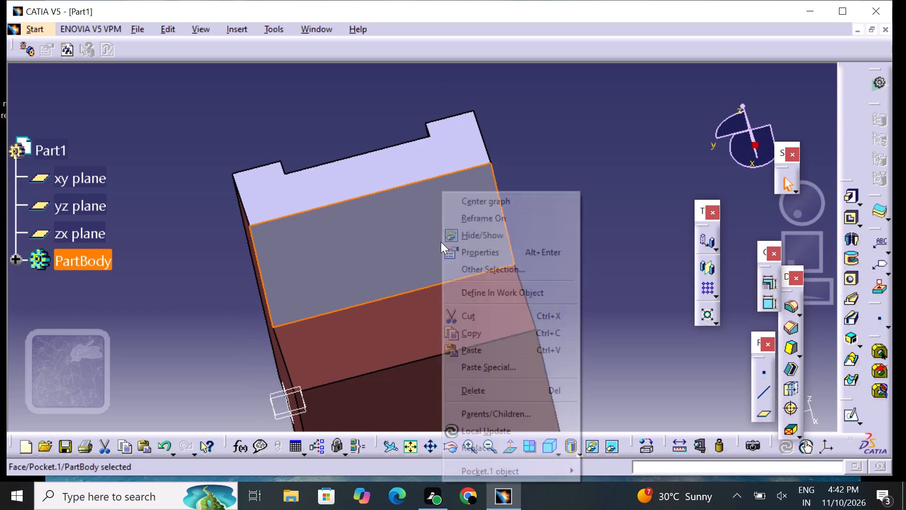
click(474, 259)
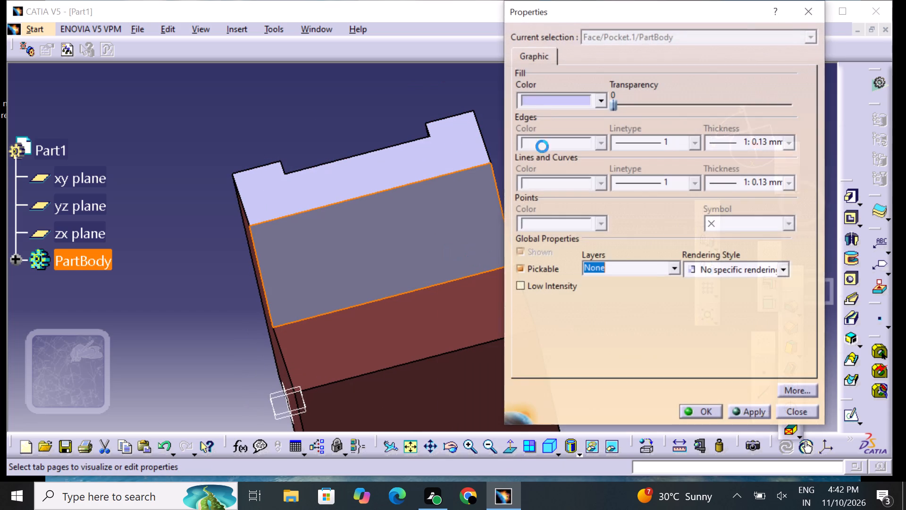
click(540, 102)
click(578, 305)
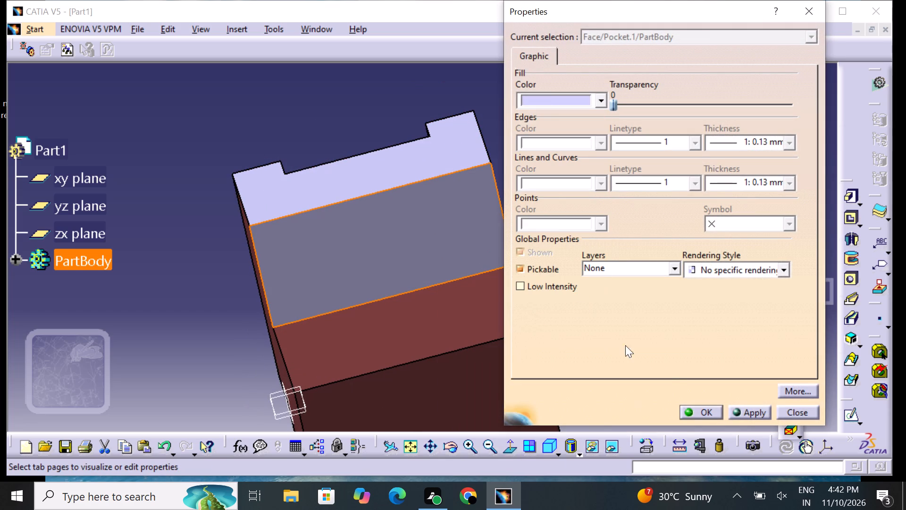
click(709, 408)
click(561, 252)
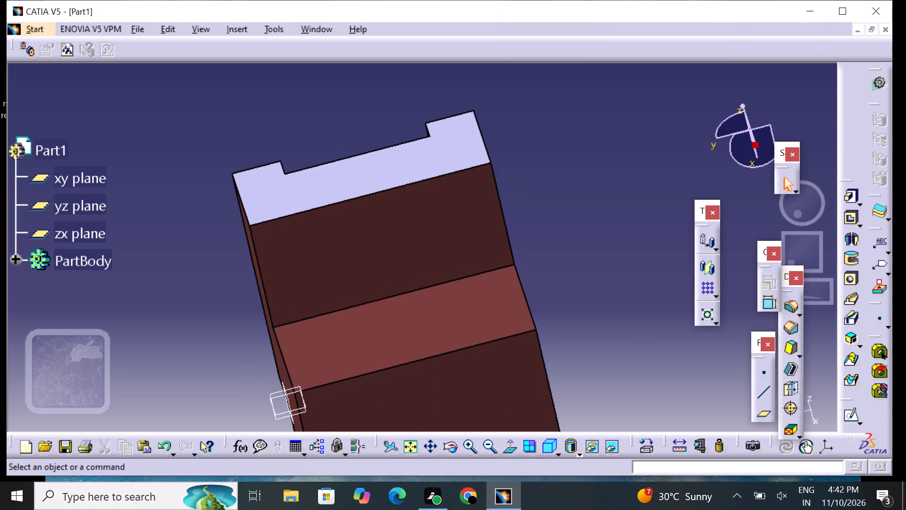
Apply the reddish brown fill to the rear end face with the U-channel profile.
middle_drag(408, 108, 436, 280)
right_drag(408, 108, 436, 280)
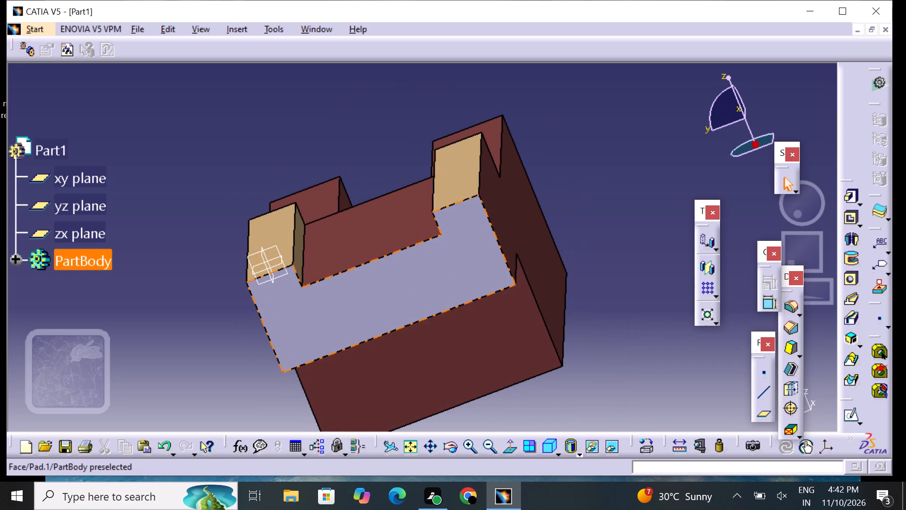
click(440, 281)
right_click(440, 281)
click(494, 253)
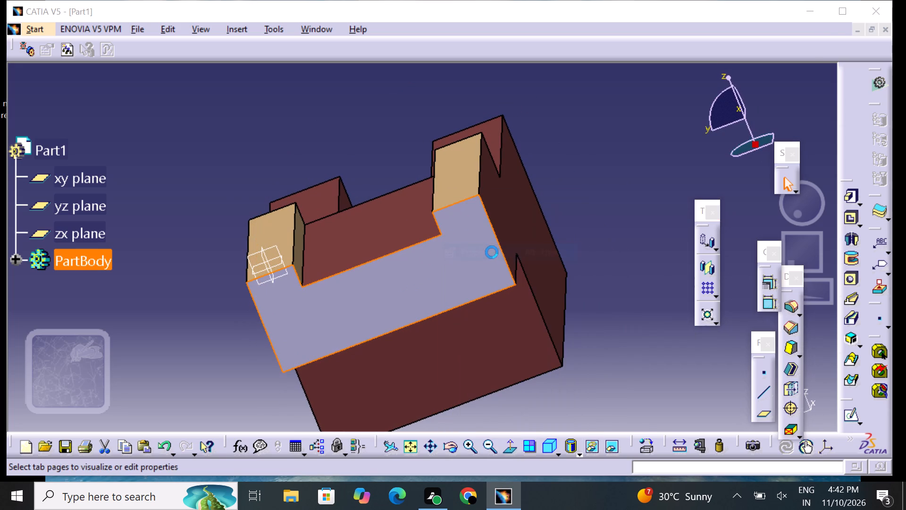
click(546, 96)
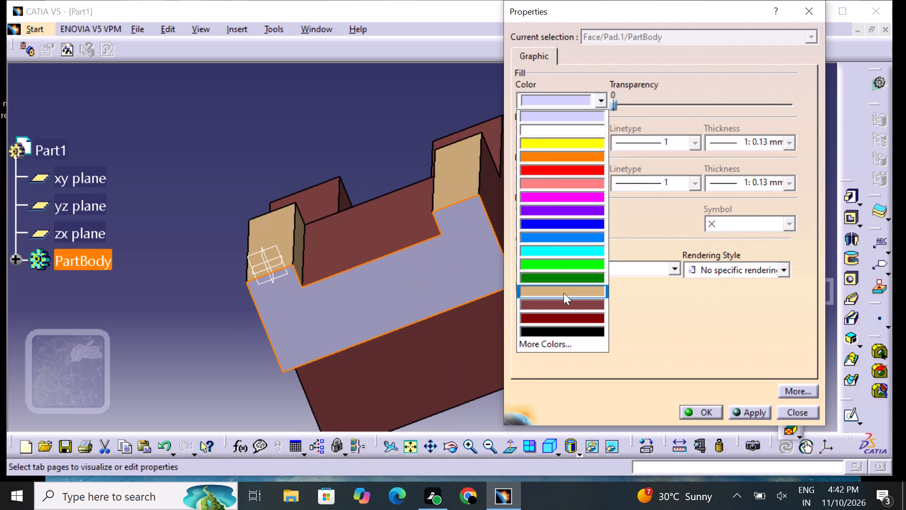
click(565, 309)
click(701, 417)
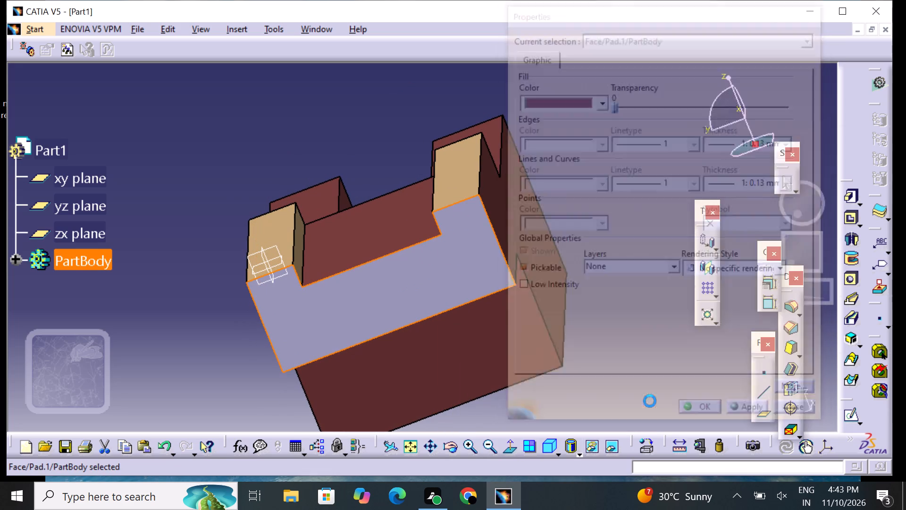
click(627, 391)
Apply the tan fill to the top face around the front slot.
middle_drag(615, 302, 228, 204)
right_drag(612, 303, 228, 204)
middle_drag(402, 273, 362, 37)
right_drag(403, 267, 361, 38)
scroll(402, 212, up, 1)
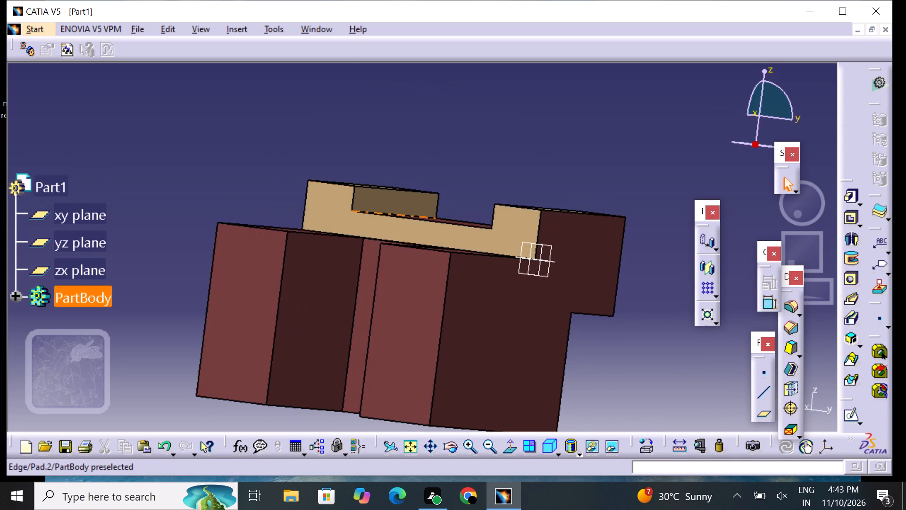
middle_drag(402, 212, 367, 284)
right_drag(396, 216, 367, 284)
middle_drag(421, 256, 448, 137)
middle_drag(622, 255, 576, 289)
right_drag(623, 255, 573, 293)
click(389, 246)
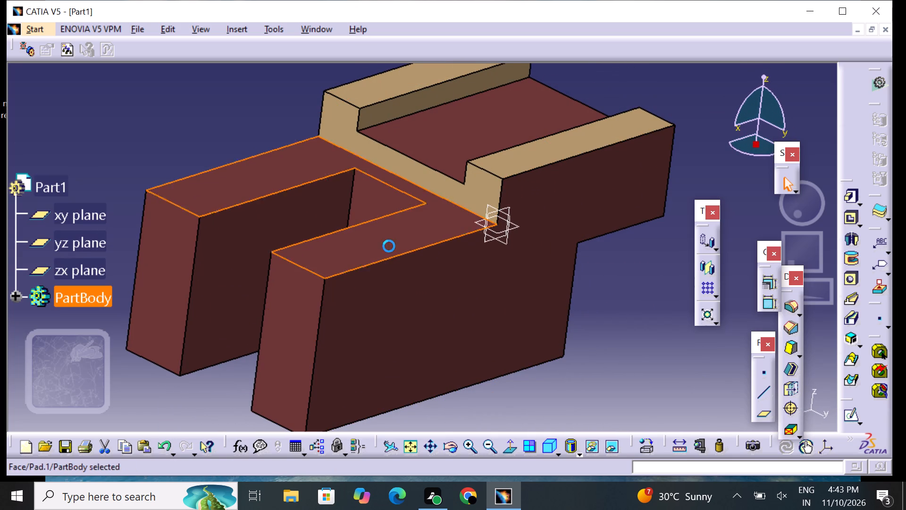
right_click(389, 246)
click(434, 254)
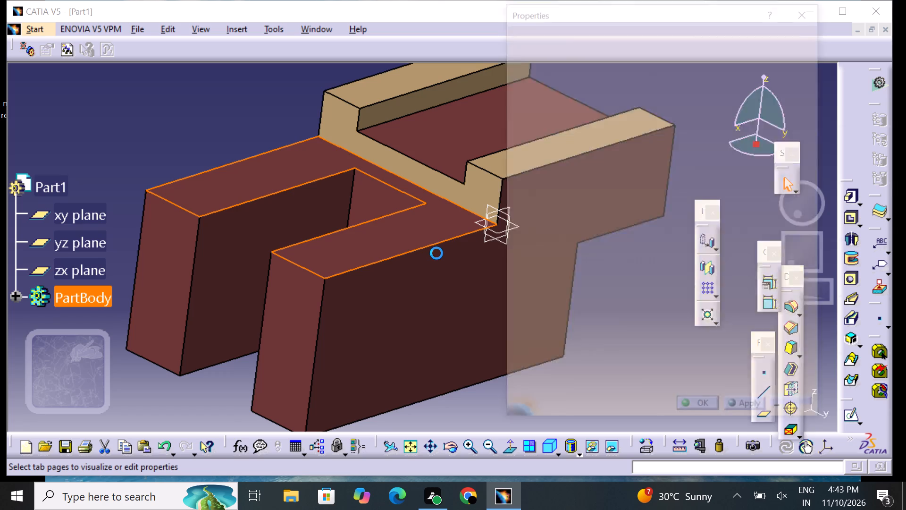
drag(542, 97, 540, 102)
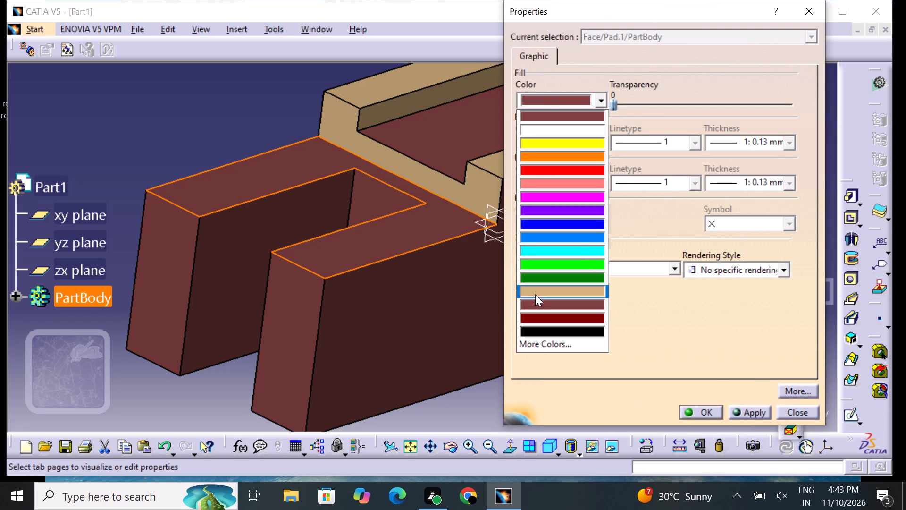
click(537, 292)
click(707, 411)
click(556, 379)
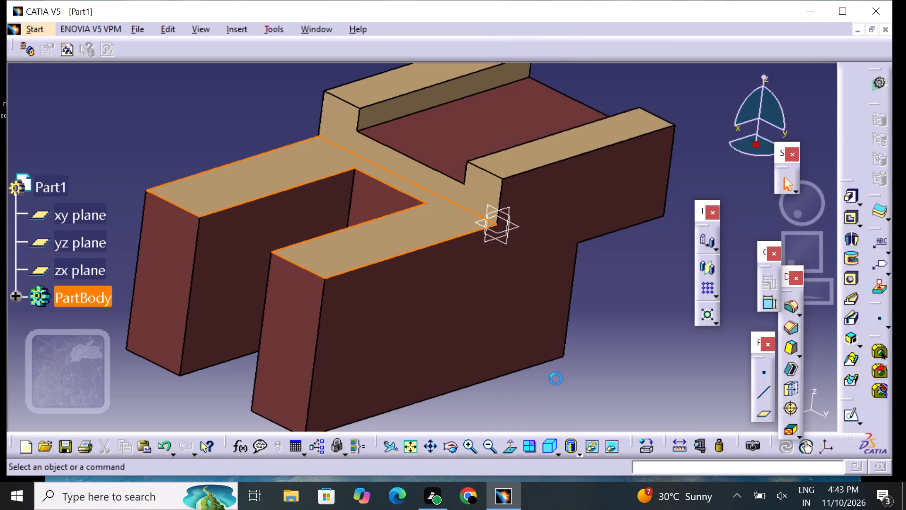
Examine the face colours of the part from several viewing angles.
middle_drag(597, 342, 575, 272)
right_drag(597, 342, 575, 272)
middle_drag(569, 293, 588, 397)
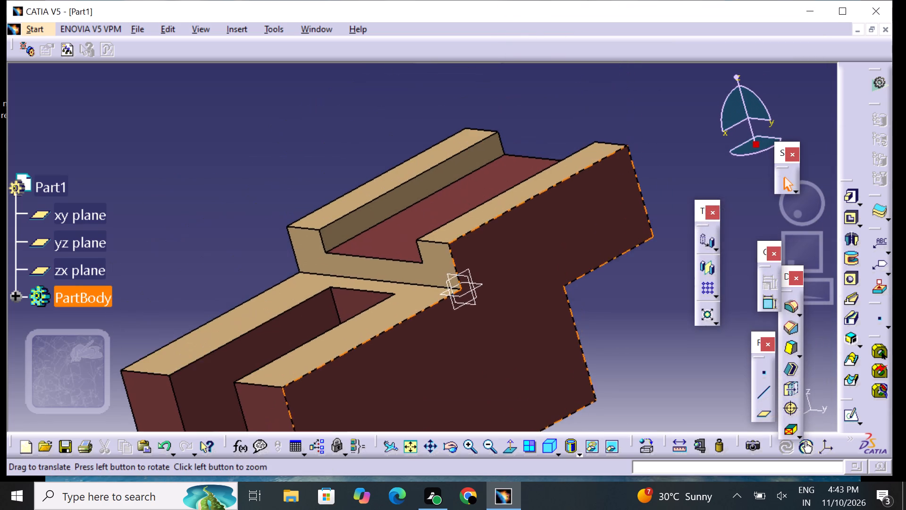
middle_drag(588, 397, 588, 398)
middle_drag(611, 311, 637, 389)
right_drag(611, 311, 637, 388)
middle_drag(534, 346, 622, 266)
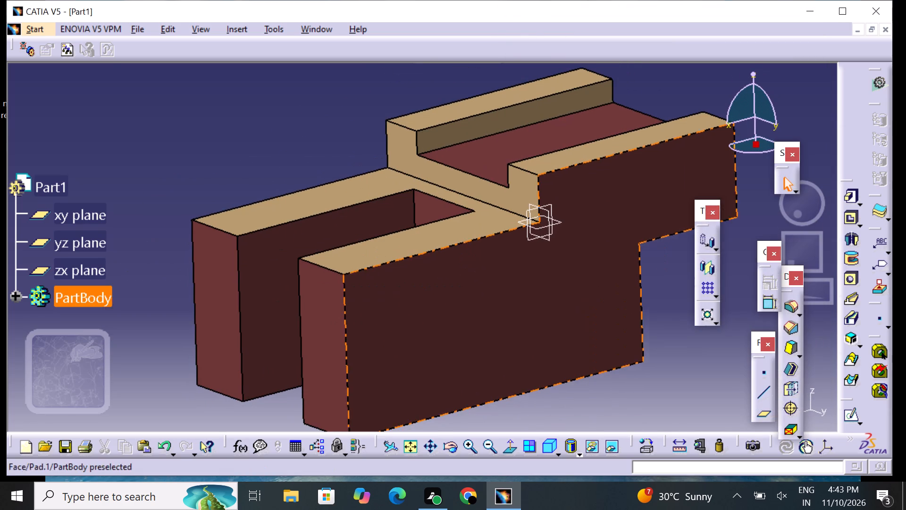
middle_drag(227, 125, 299, 191)
right_drag(228, 125, 299, 191)
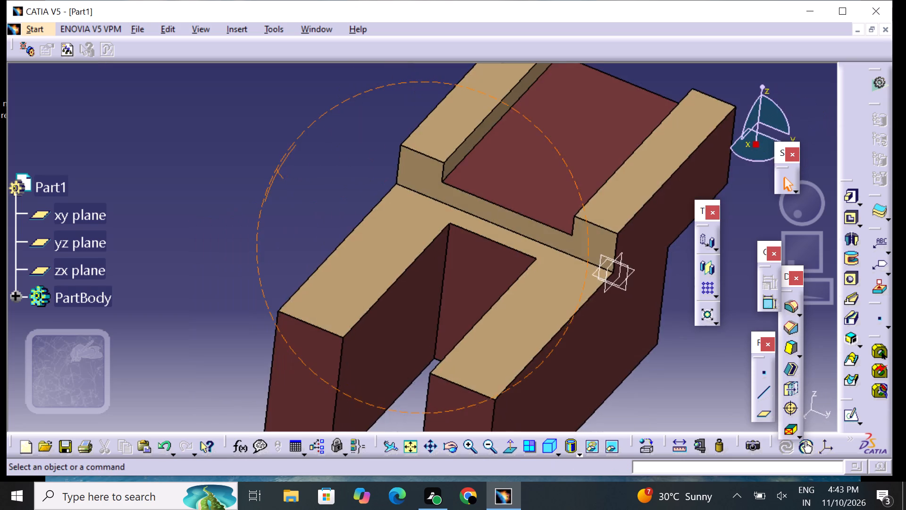
right_drag(299, 191, 281, 165)
middle_drag(299, 191, 281, 165)
middle_drag(427, 280, 422, 263)
right_drag(427, 280, 422, 263)
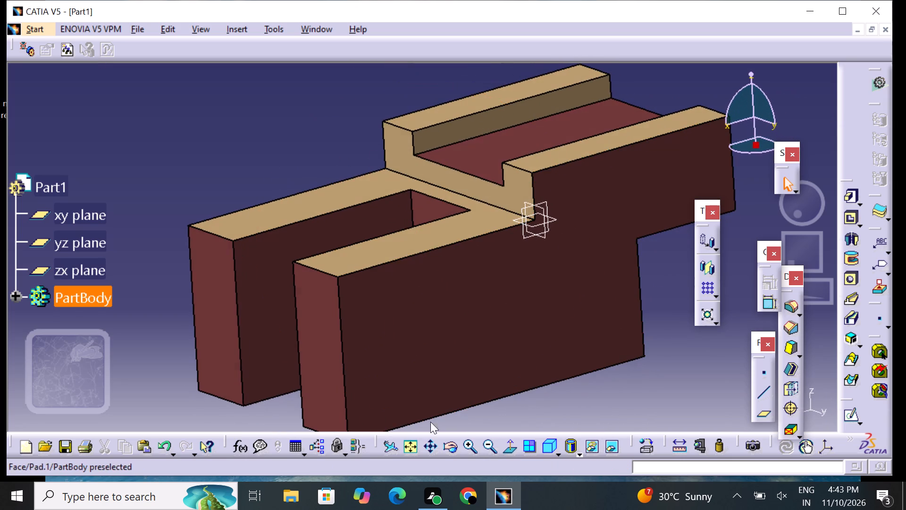
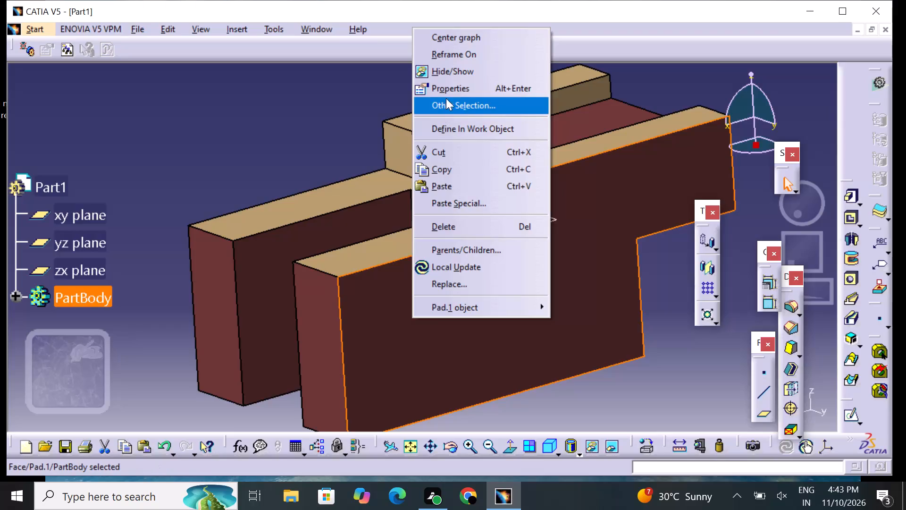
Apply the tan fill to the selected long stepped side face of the block.
click(447, 94)
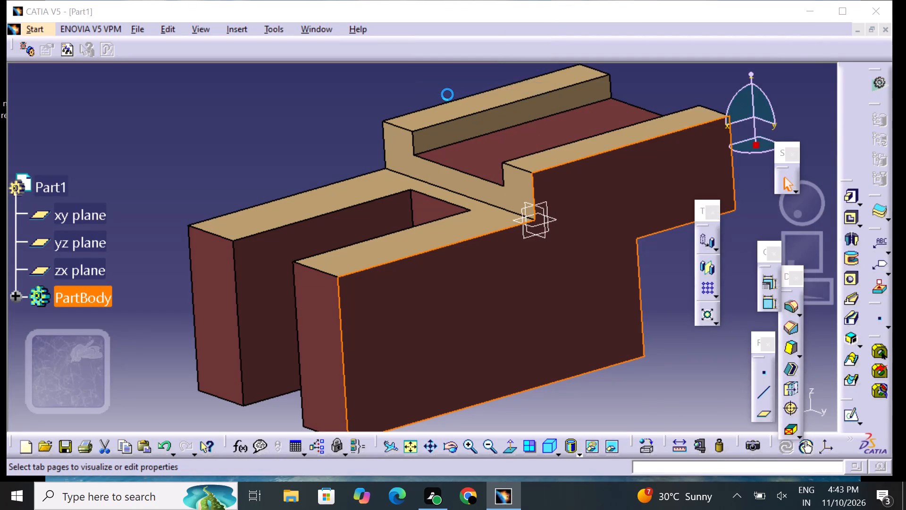
click(545, 98)
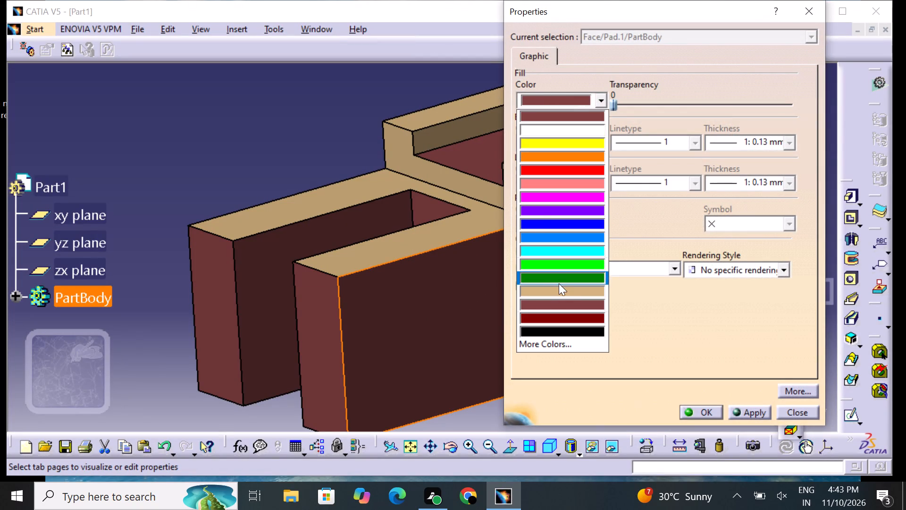
click(561, 288)
click(700, 406)
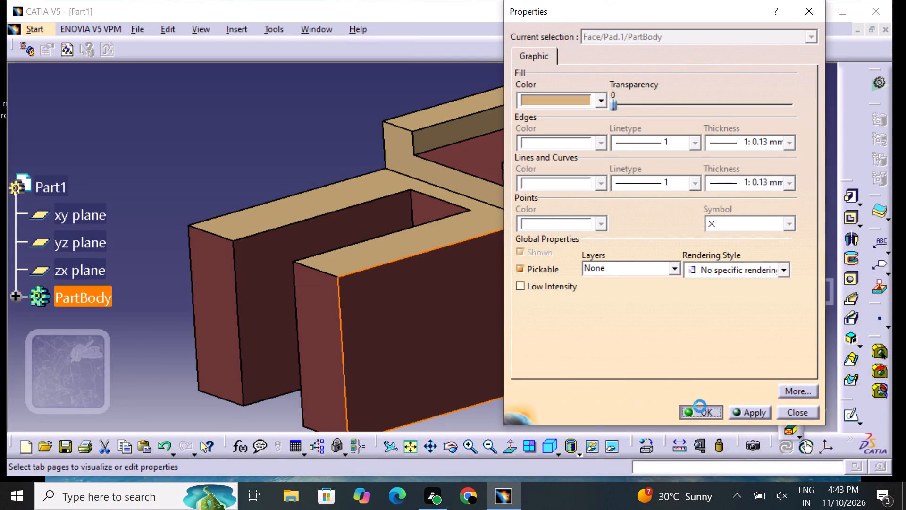
click(658, 391)
Apply the tan fill to the opposite long stepped side face of the block.
middle_drag(245, 132, 283, 189)
right_drag(249, 149, 283, 189)
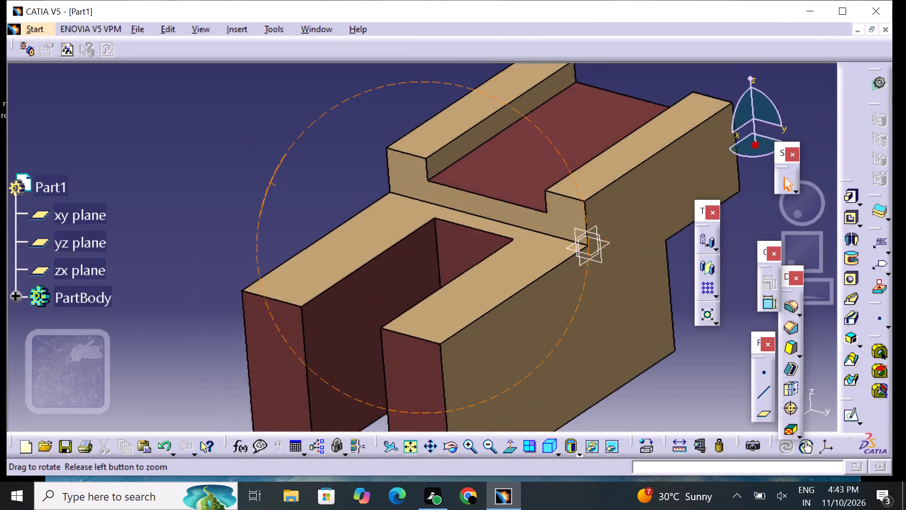
middle_drag(283, 189, 425, 199)
right_drag(283, 189, 425, 199)
click(411, 249)
right_click(418, 244)
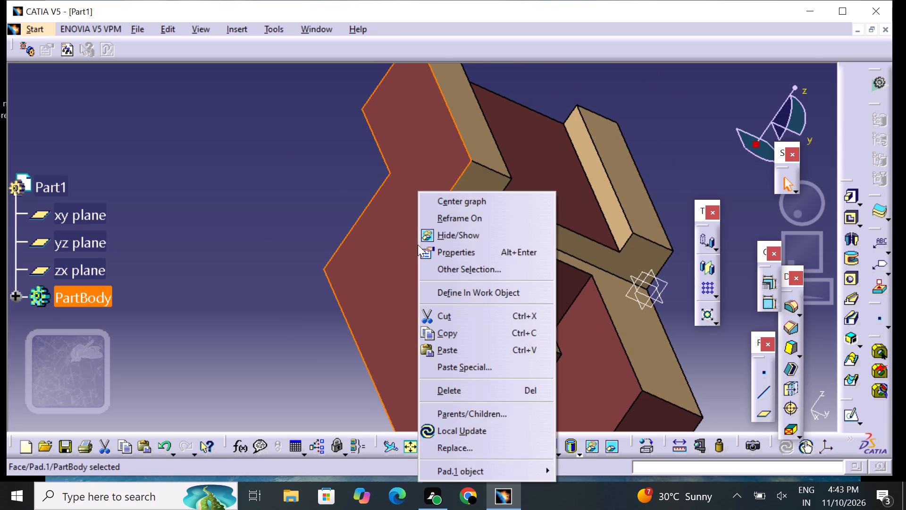
click(453, 250)
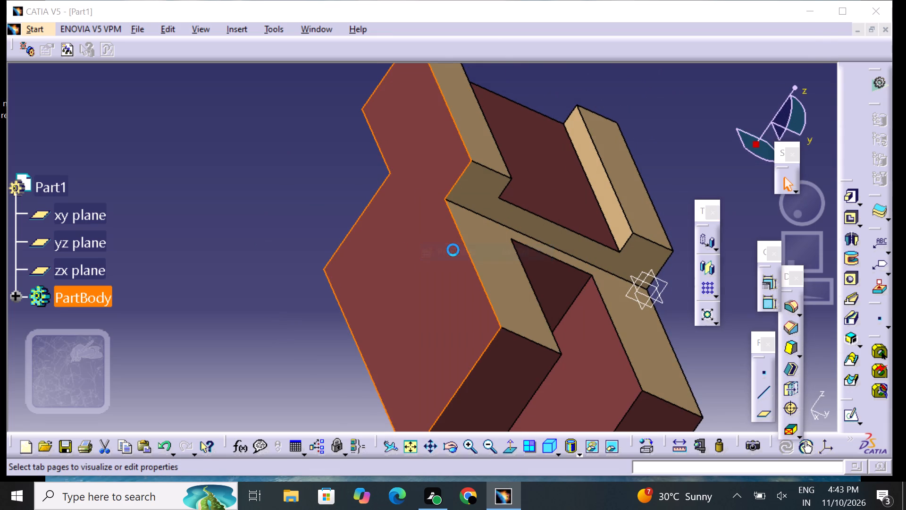
click(553, 103)
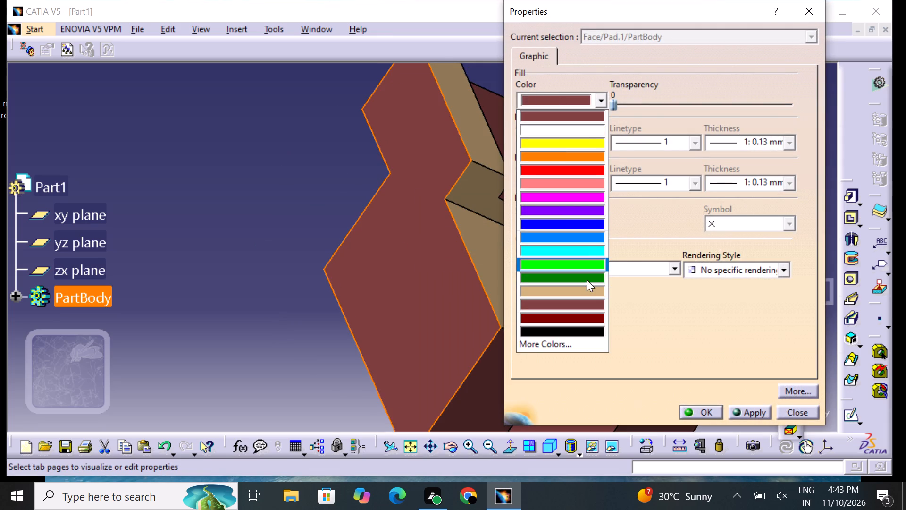
click(582, 289)
click(699, 408)
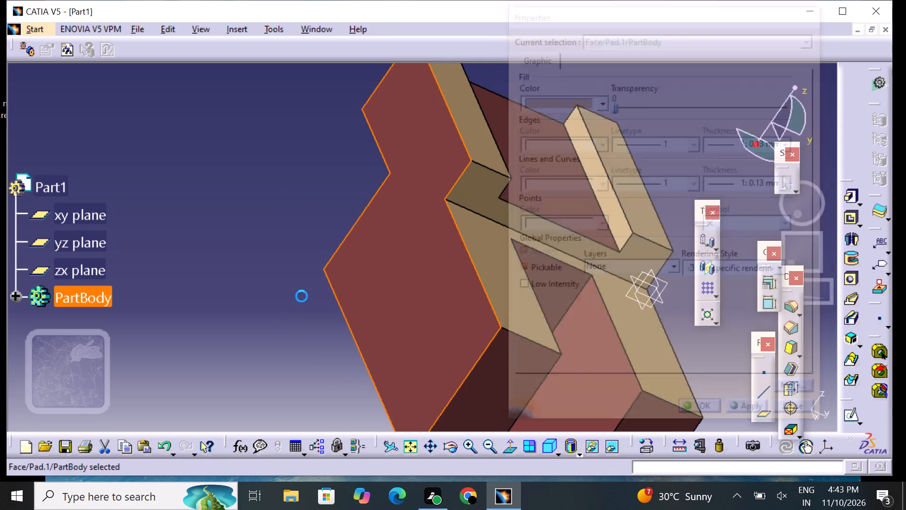
click(182, 232)
Examine the coloured side, channel and front slot faces of the part from several viewing angles.
middle_drag(443, 255, 223, 176)
right_drag(443, 255, 223, 176)
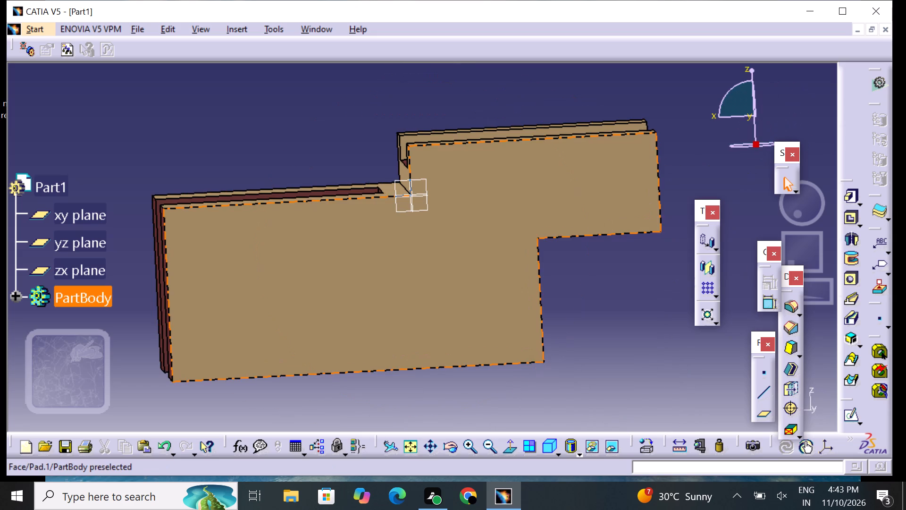
middle_drag(320, 255, 630, 284)
right_drag(392, 279, 630, 284)
middle_drag(580, 320, 580, 320)
right_drag(580, 320, 484, 289)
middle_drag(580, 320, 484, 292)
middle_drag(562, 242, 569, 272)
right_drag(562, 242, 569, 272)
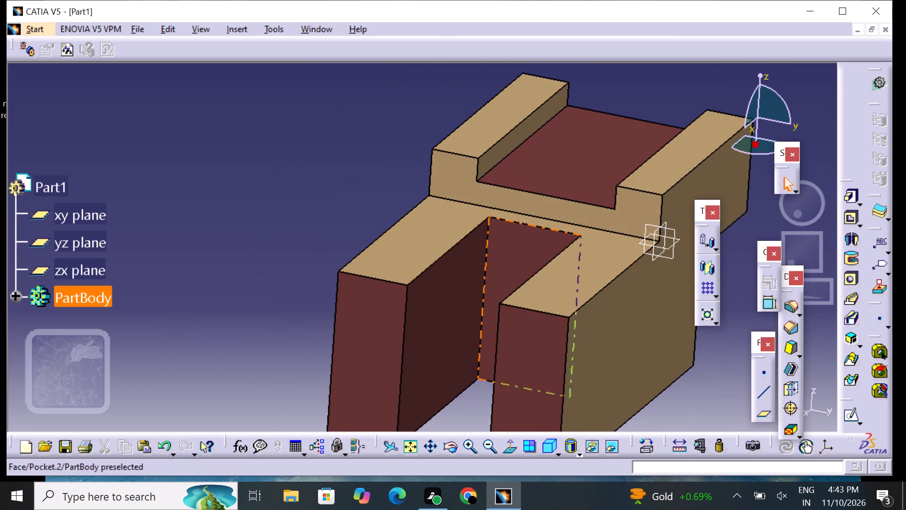
middle_drag(451, 283, 393, 193)
scroll(417, 200, up, 1)
middle_drag(418, 201, 404, 263)
right_drag(419, 230, 404, 263)
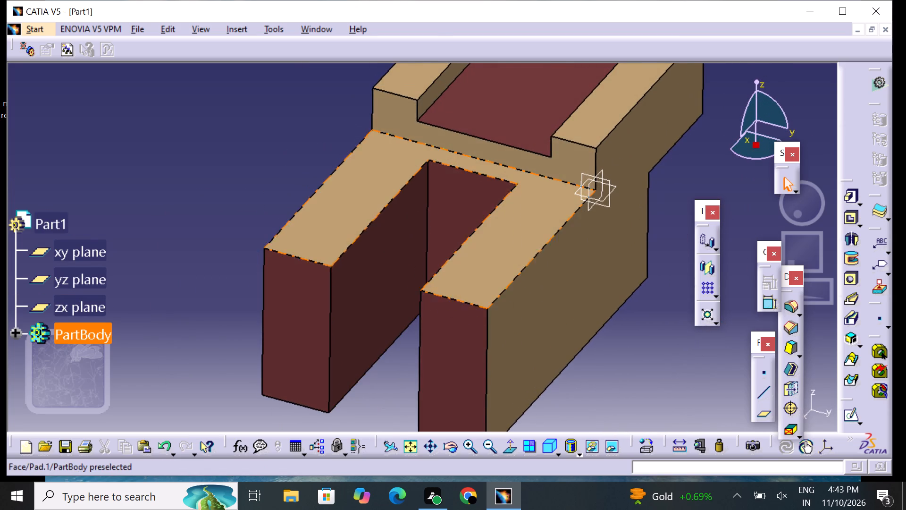
middle_drag(541, 166, 539, 258)
middle_drag(423, 276, 411, 251)
right_drag(422, 276, 411, 251)
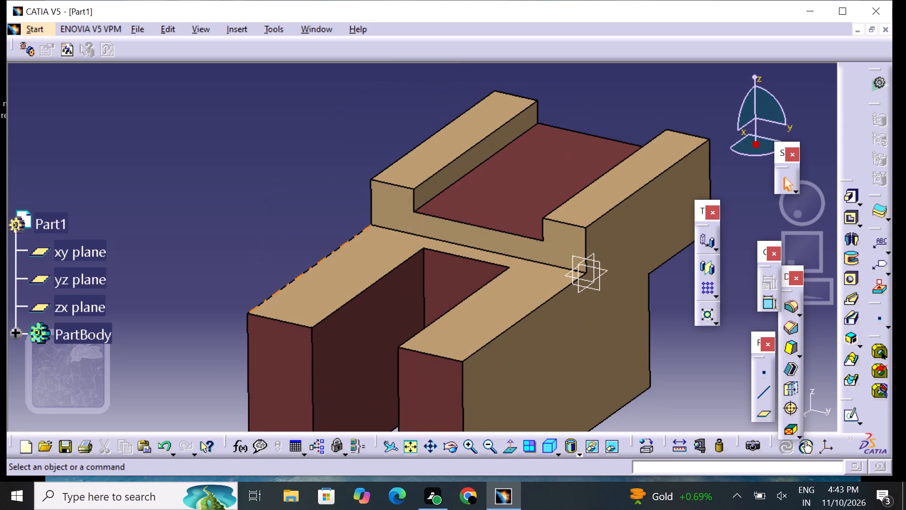
Save the part to the Desktop as a CATPart named ISO 3.
click(58, 446)
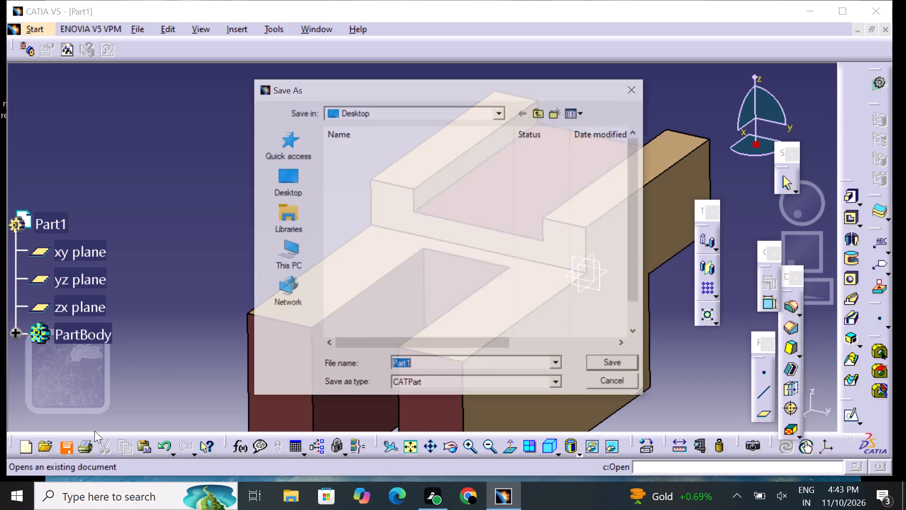
key(BackSpace)
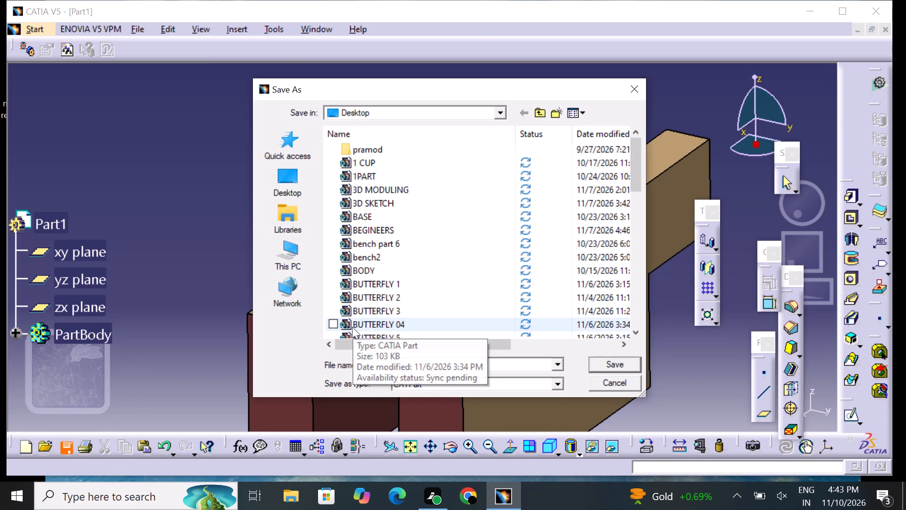
text(ISO)
key(space)
key(3)
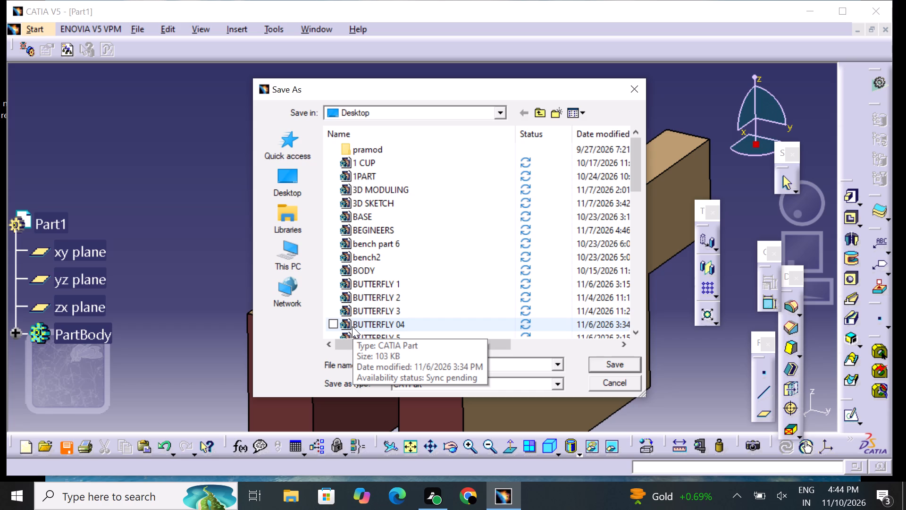
click(419, 346)
key(BackSpace)
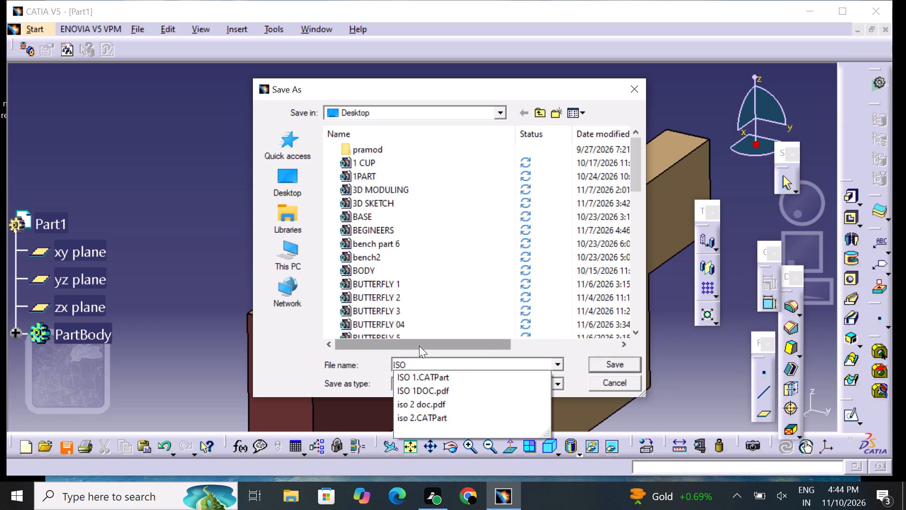
key(3)
key(Return)
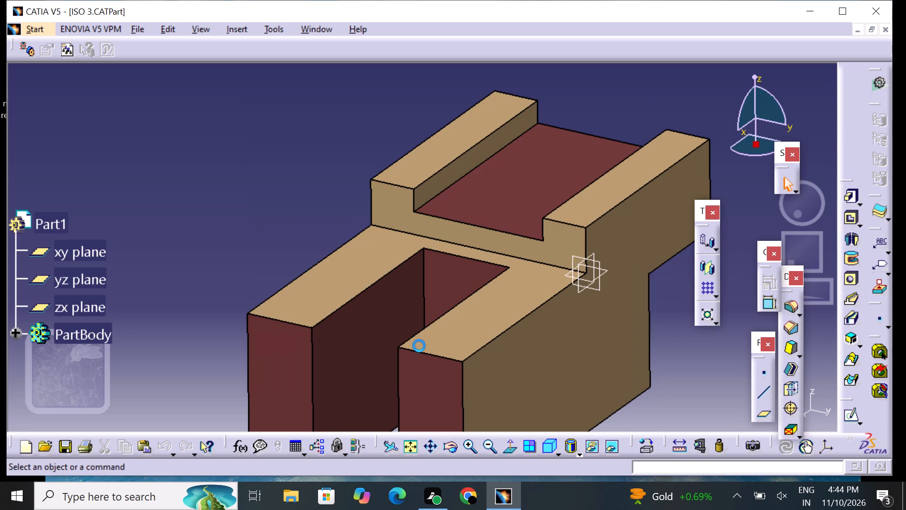
Print the current view of the part to a PDF on the Desktop named ISO 3 DOC.
click(91, 449)
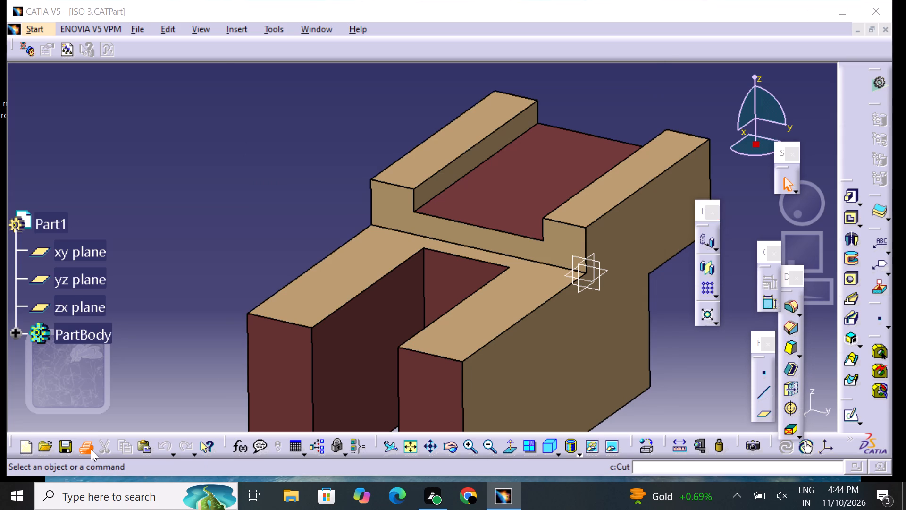
key(i)
text(SO)
key(space)
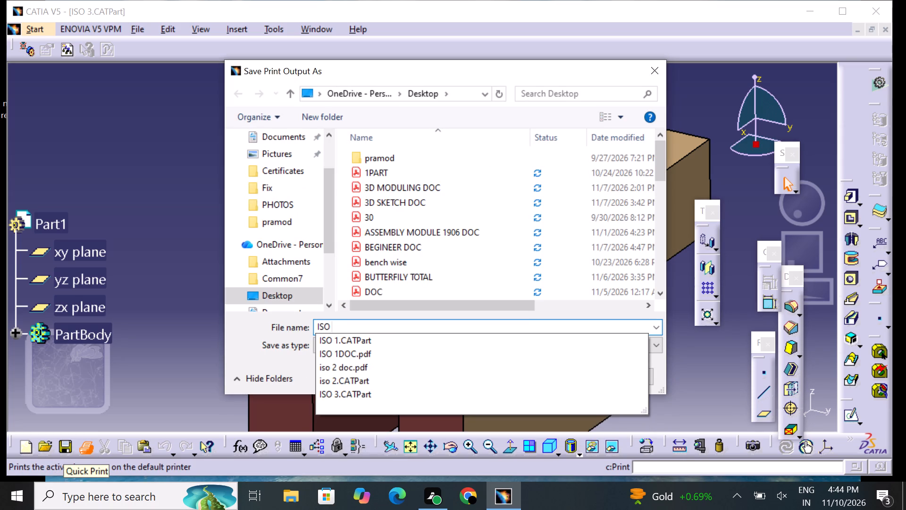
text(3)
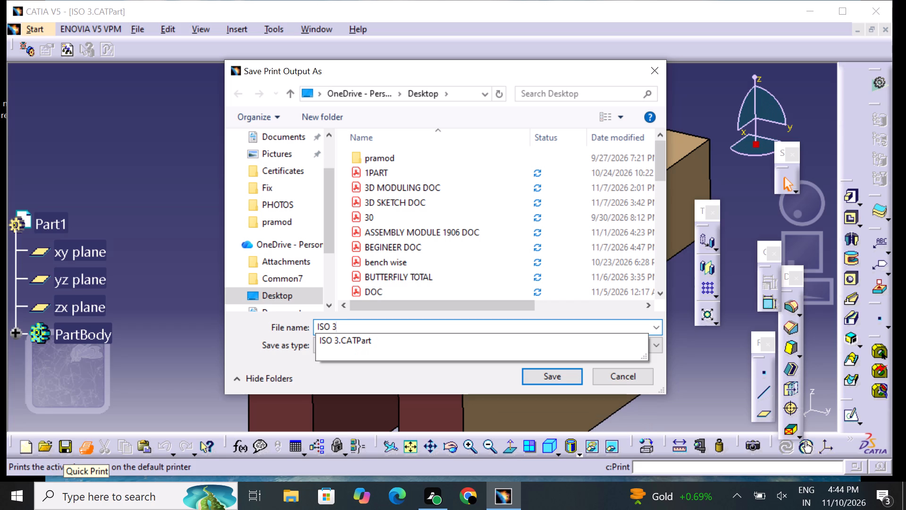
key(space)
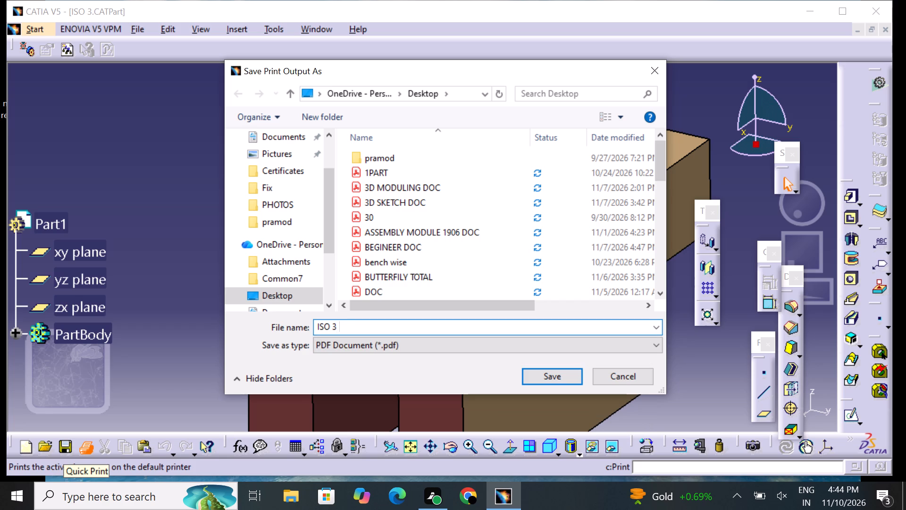
text(DO)
key(c)
key(Return)
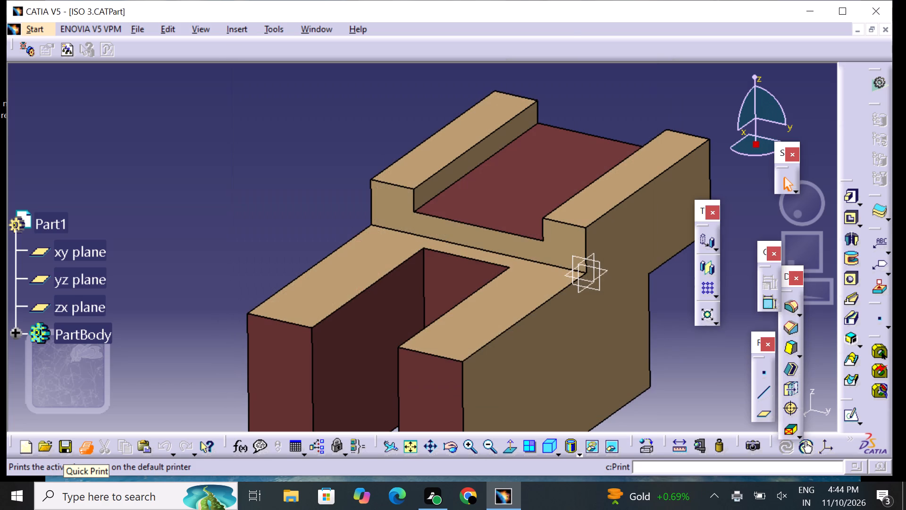
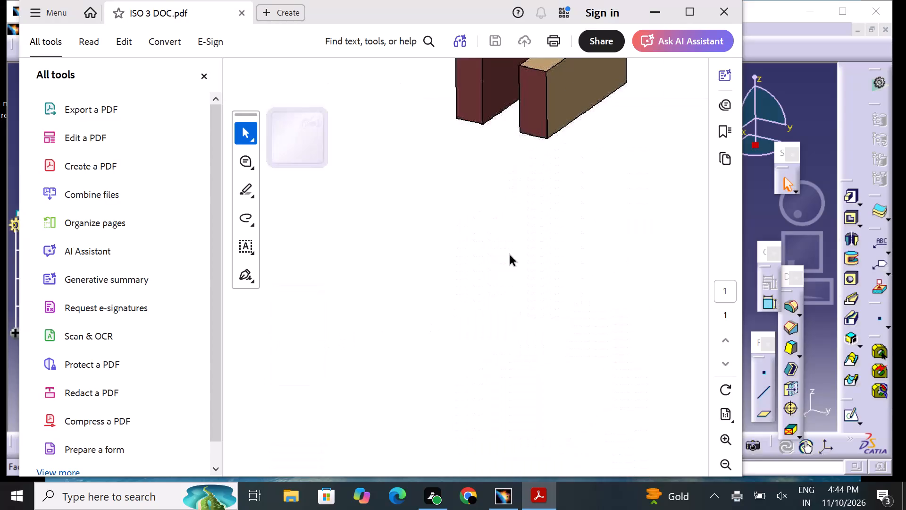
Review the drawing page in the printed ISO 3 DOC PDF and close it to return to the CATIA part.
scroll(568, 185, down, 2)
scroll(567, 196, up, 2)
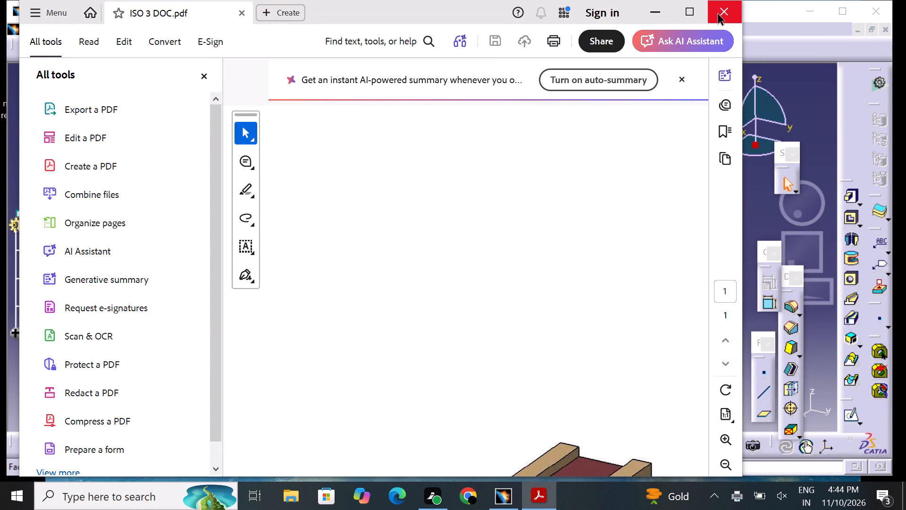
click(718, 14)
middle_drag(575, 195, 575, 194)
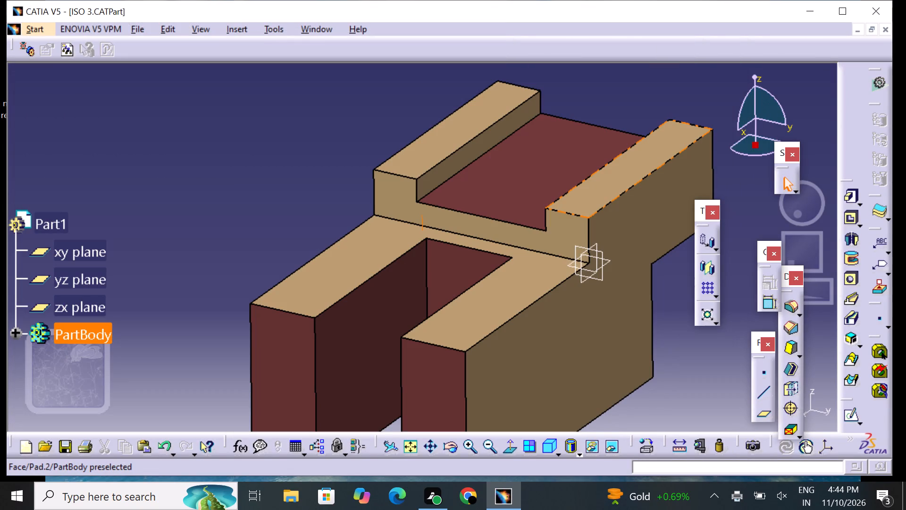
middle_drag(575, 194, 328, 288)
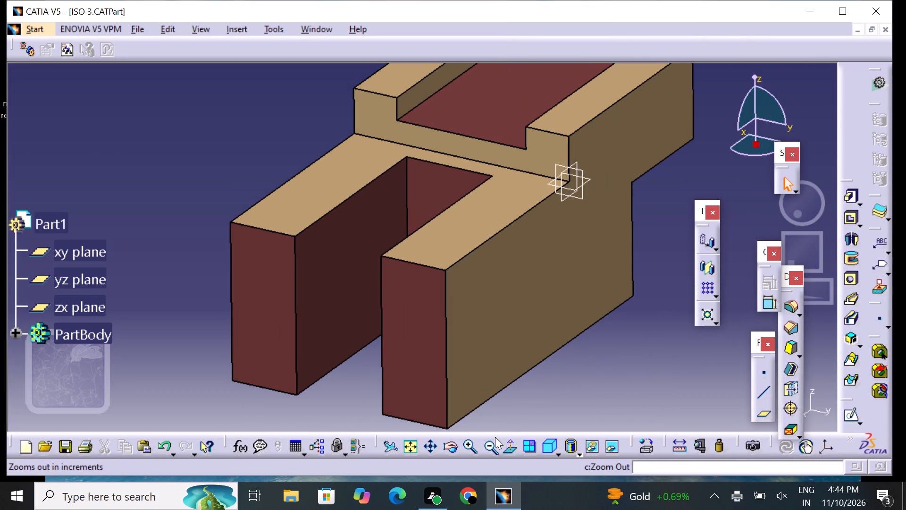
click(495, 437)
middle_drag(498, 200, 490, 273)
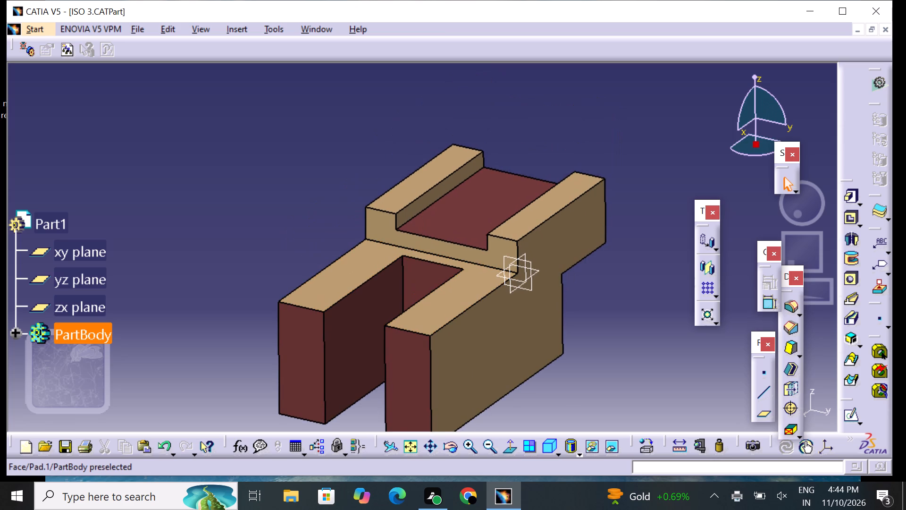